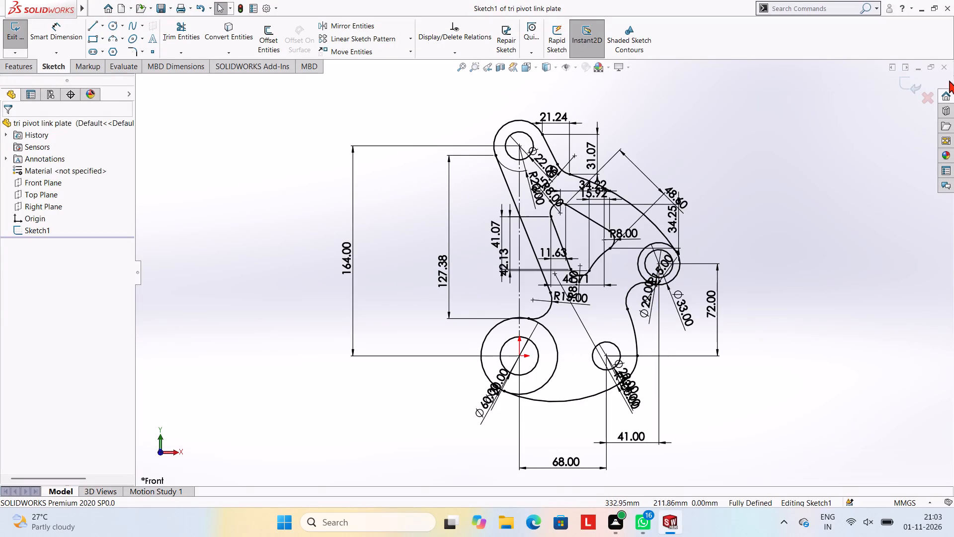
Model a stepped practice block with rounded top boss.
Close the tri pivot link plate document.
left_click(943, 68)
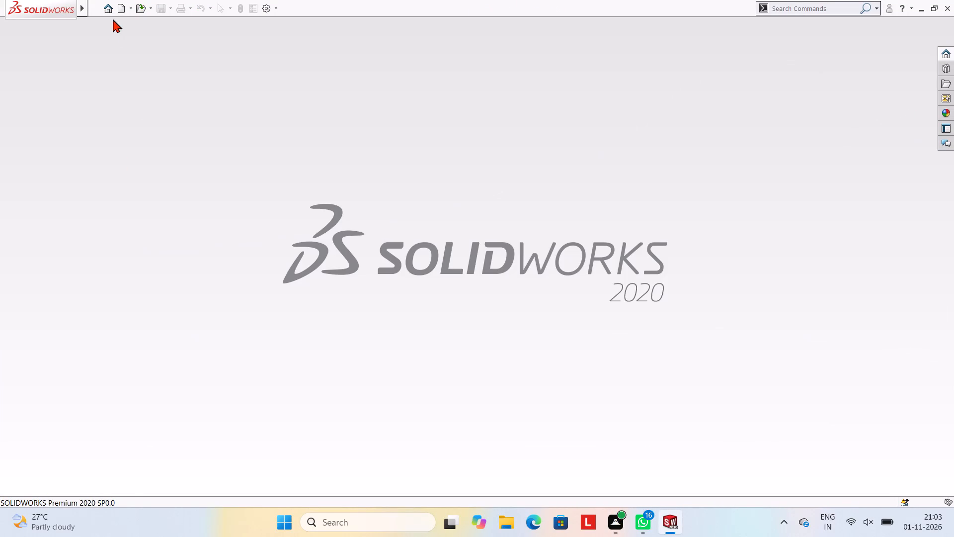
Create a new part document.
left_click(122, 7)
left_click(428, 395)
left_click(403, 389)
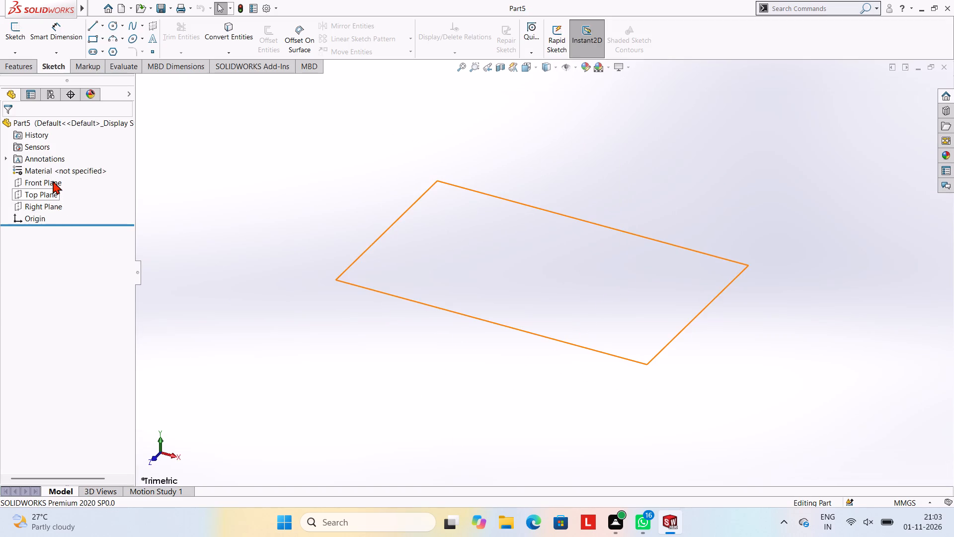
Sketch a rectangle 65 mm wide and 25 mm high on the Front Plane, with its lower corner at the origin.
left_click(53, 180)
left_click(59, 167)
left_click(406, 219)
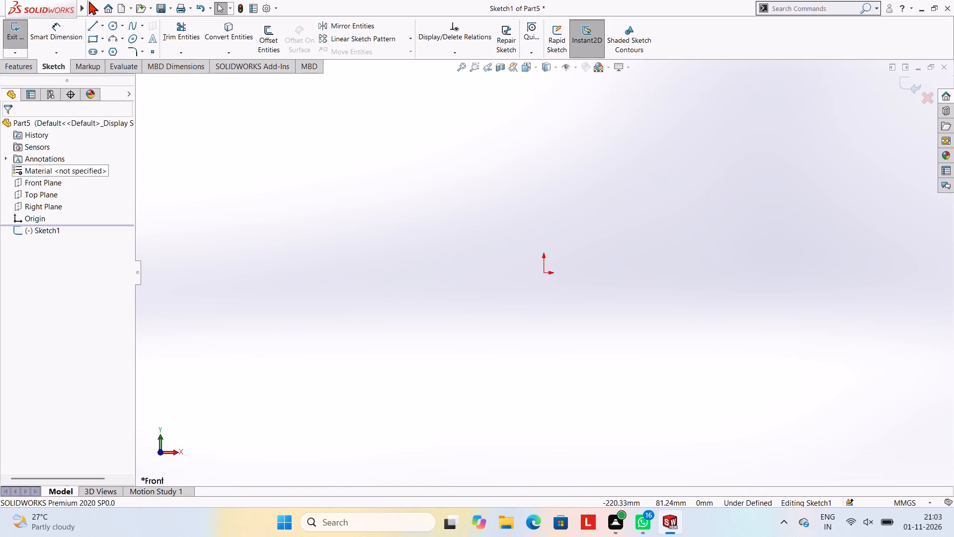
left_click(92, 23)
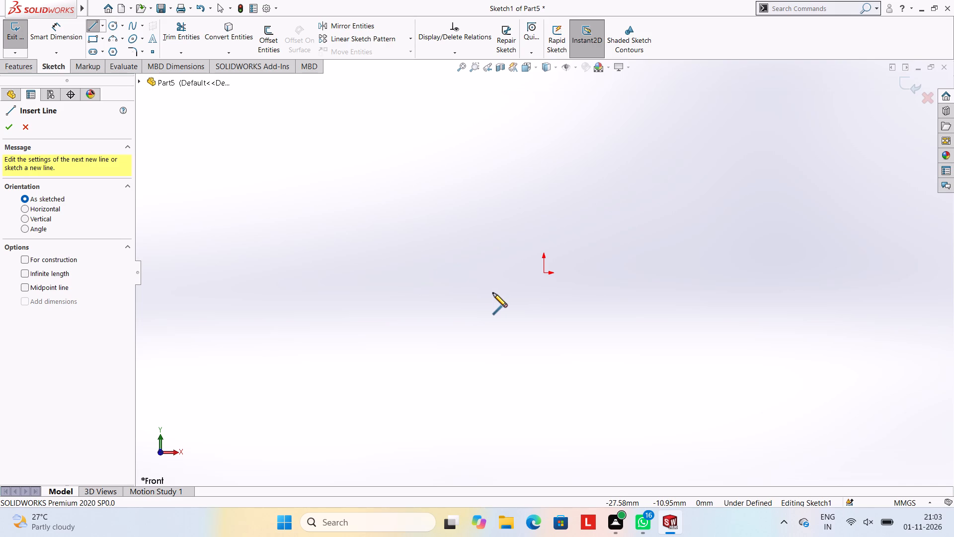
left_click(543, 272)
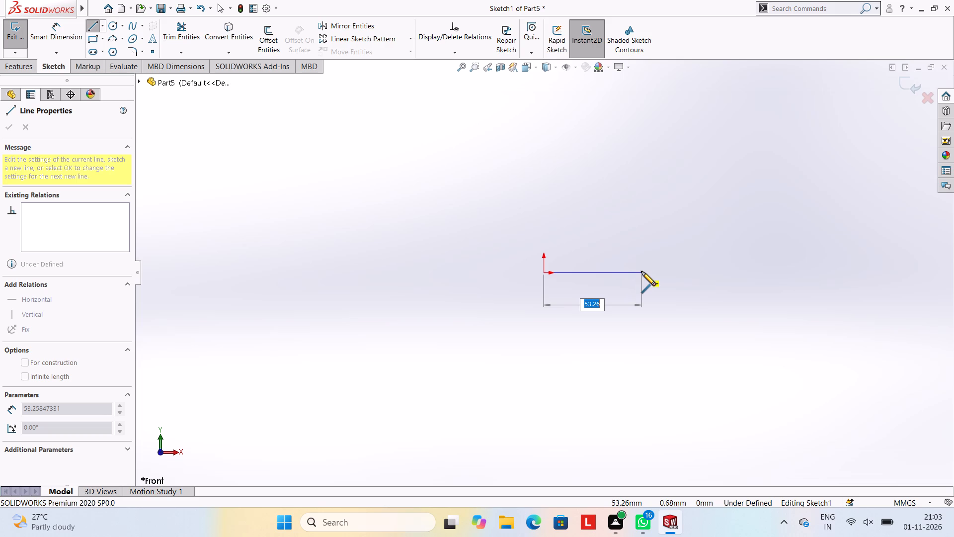
type("65")
key("Return")
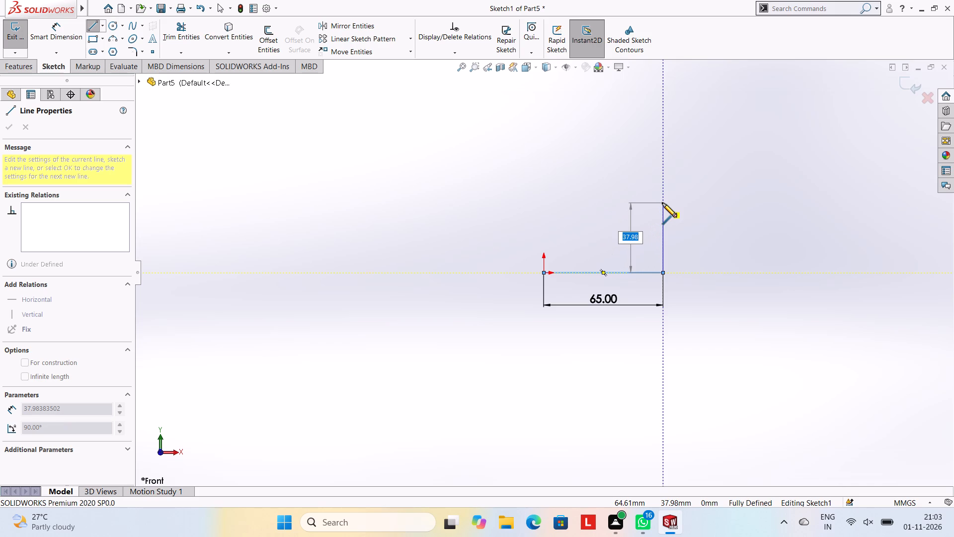
type("25")
key("Return")
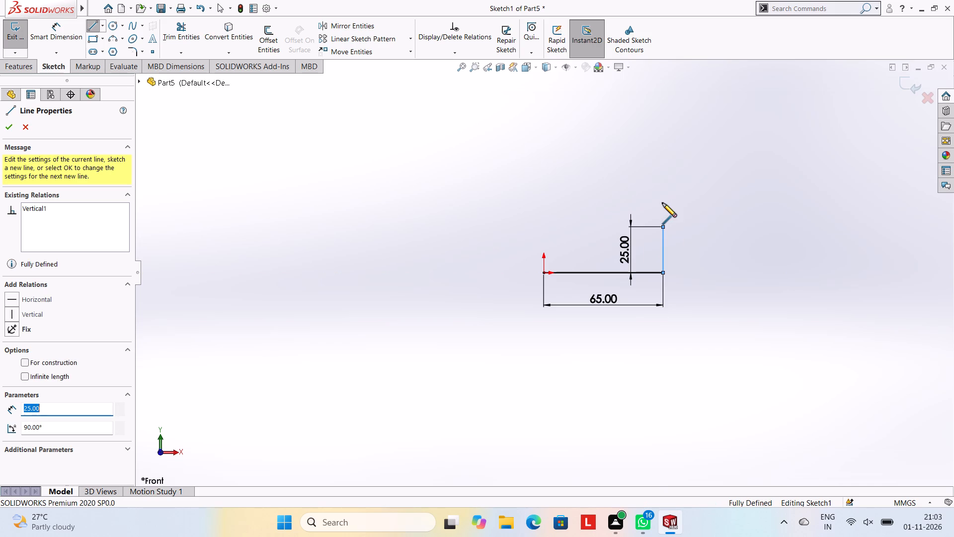
left_click(544, 228)
left_click(545, 272)
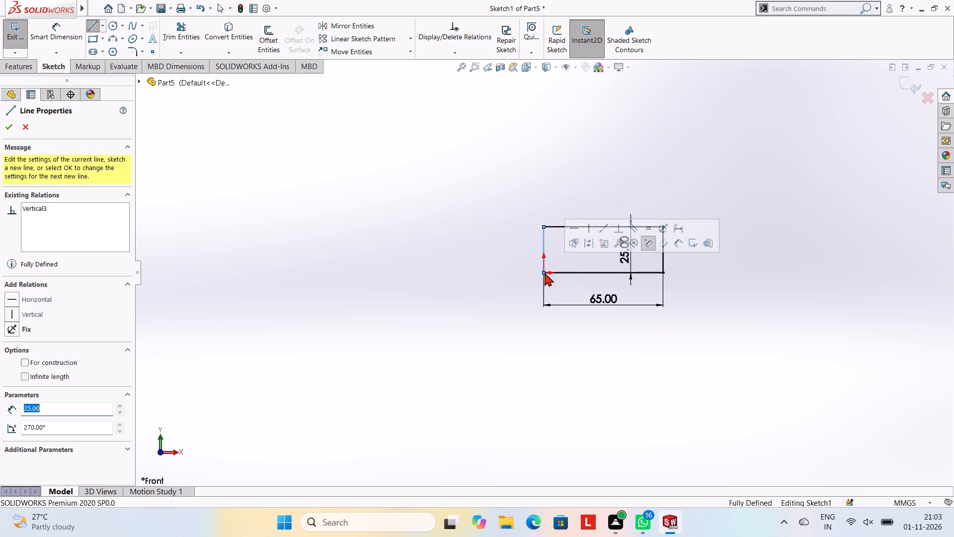
key("Escape")
key("Escape")
key("Escape")
Extrude the rectangle as a blind boss 50 mm deep in the reversed direction.
scroll(620, 235, "up", 3)
scroll(620, 235, "down", 2)
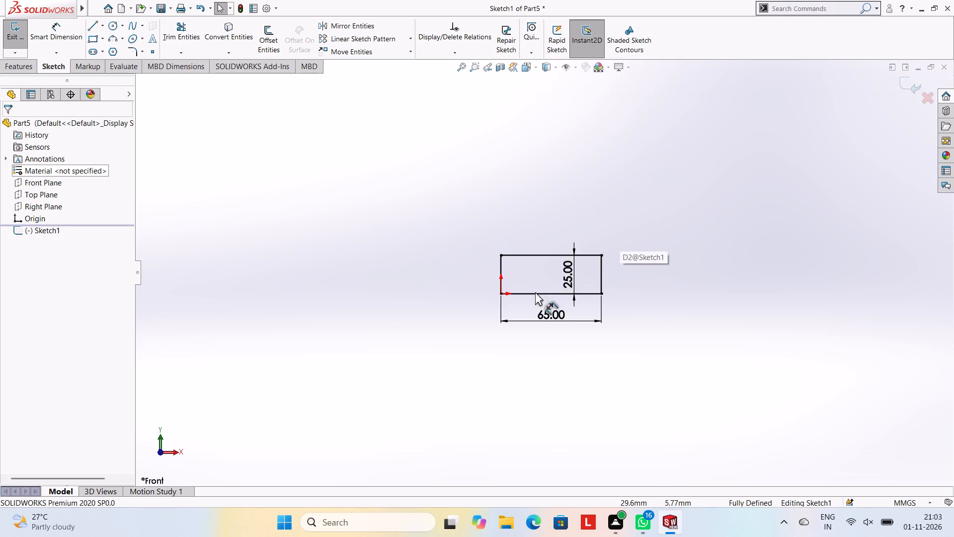
scroll(508, 300, "down", 2)
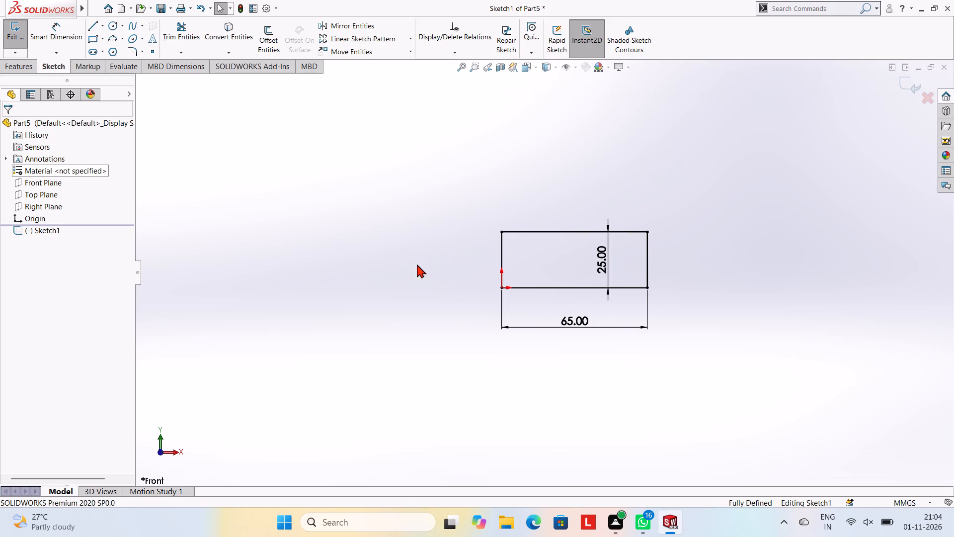
left_click(29, 68)
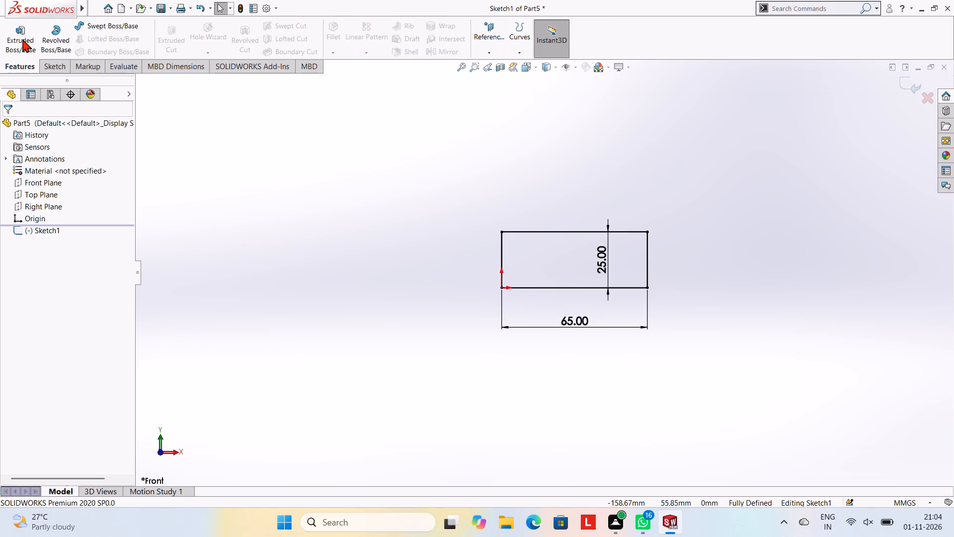
left_click(22, 39)
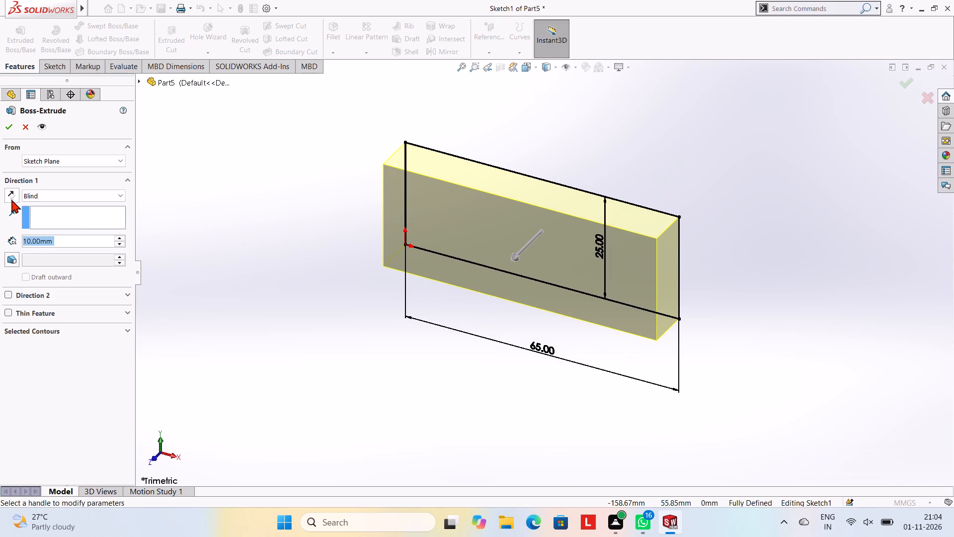
left_click(11, 199)
left_click(69, 241)
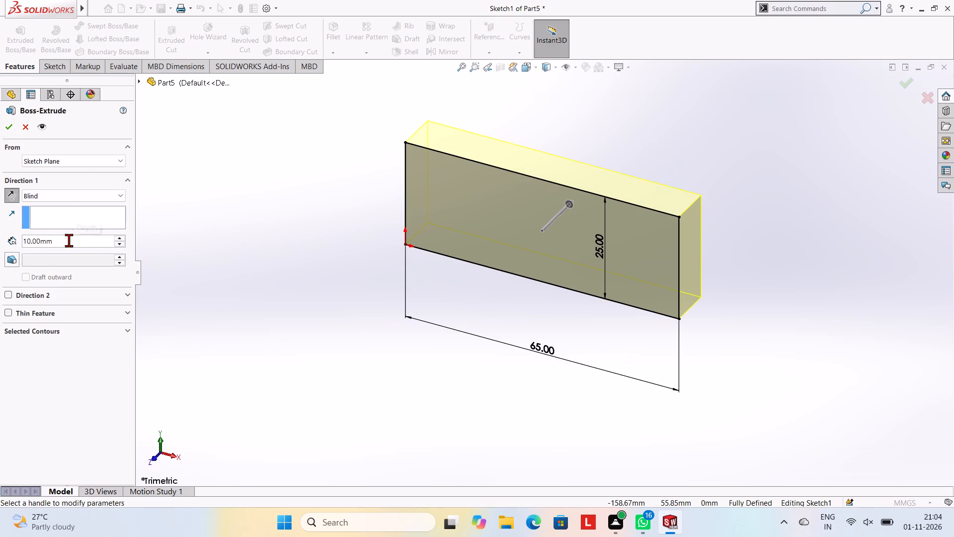
key("BackSpace")
key("BackSpace")
key("BackSpace")
key("BackSpace")
key("BackSpace")
key("BackSpace")
key("BackSpace")
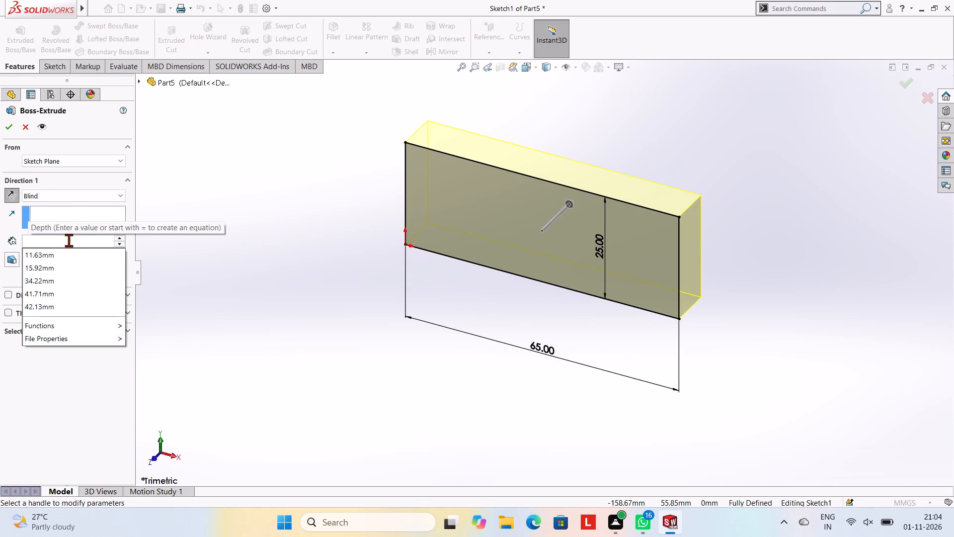
type("50")
key("Return")
scroll(337, 235, "up", 2)
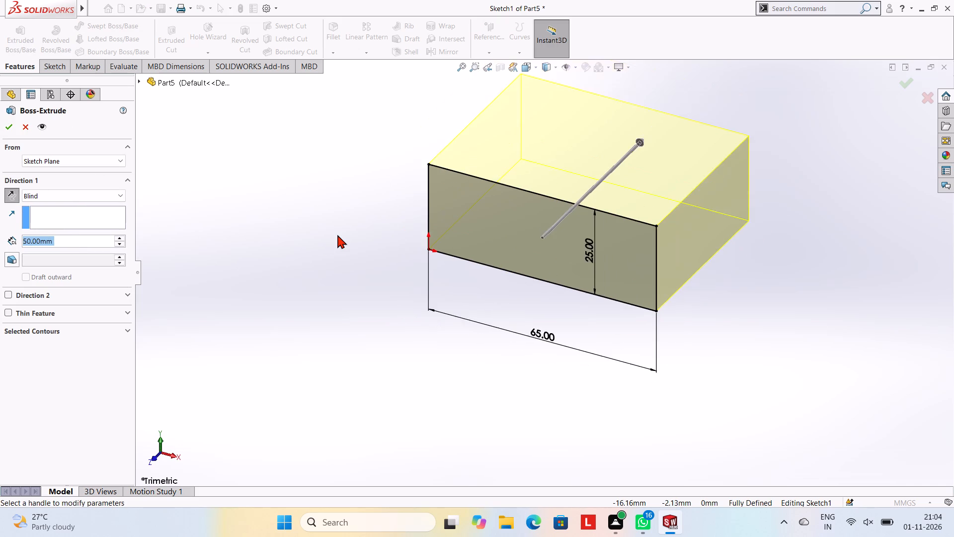
scroll(337, 235, "down", 2)
left_click(9, 130)
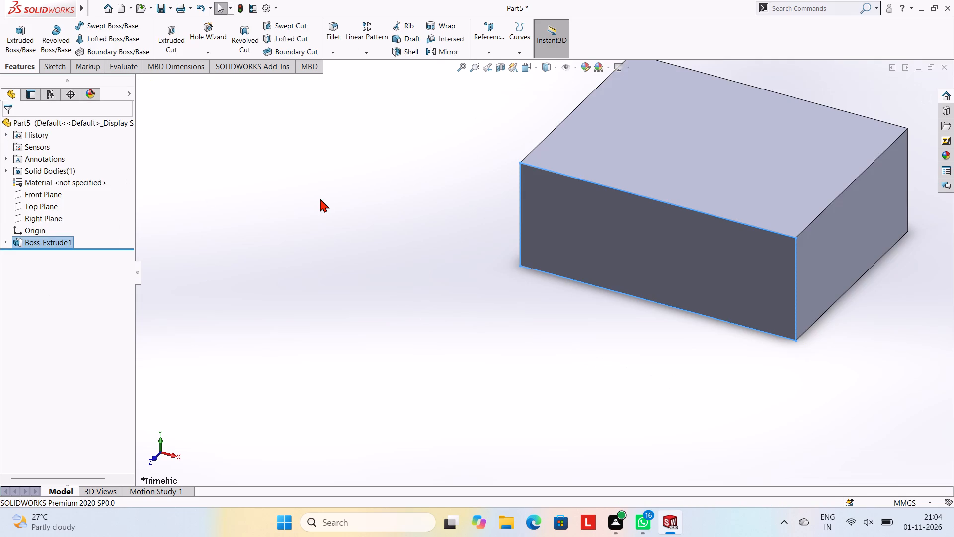
left_click(320, 198)
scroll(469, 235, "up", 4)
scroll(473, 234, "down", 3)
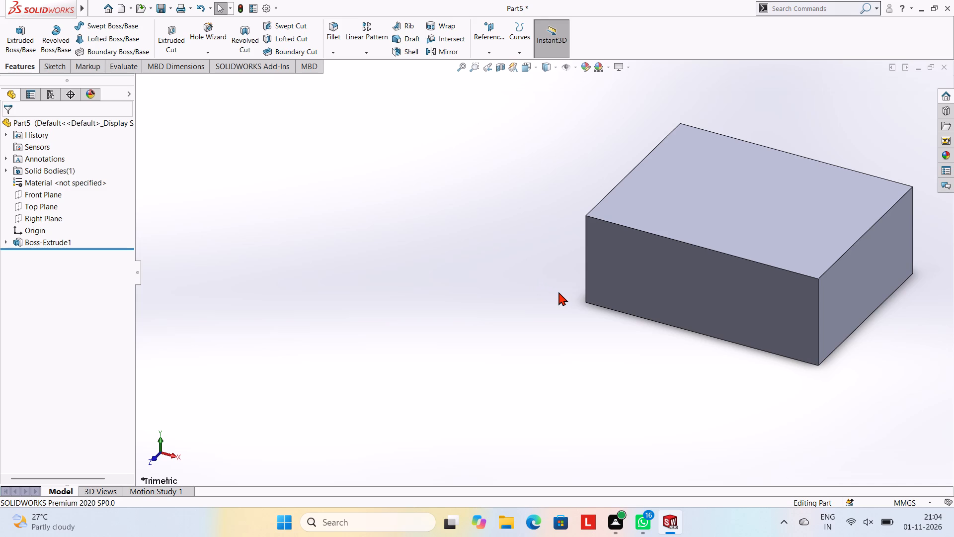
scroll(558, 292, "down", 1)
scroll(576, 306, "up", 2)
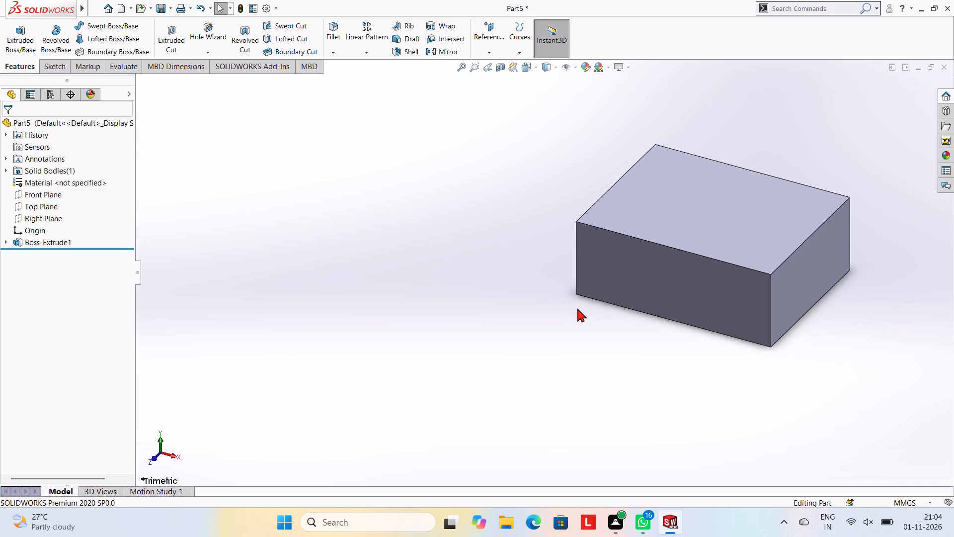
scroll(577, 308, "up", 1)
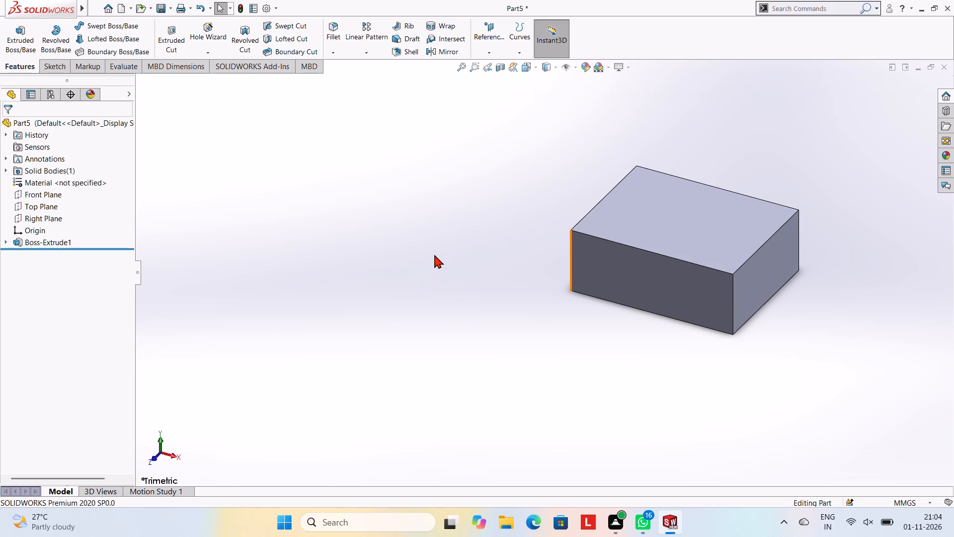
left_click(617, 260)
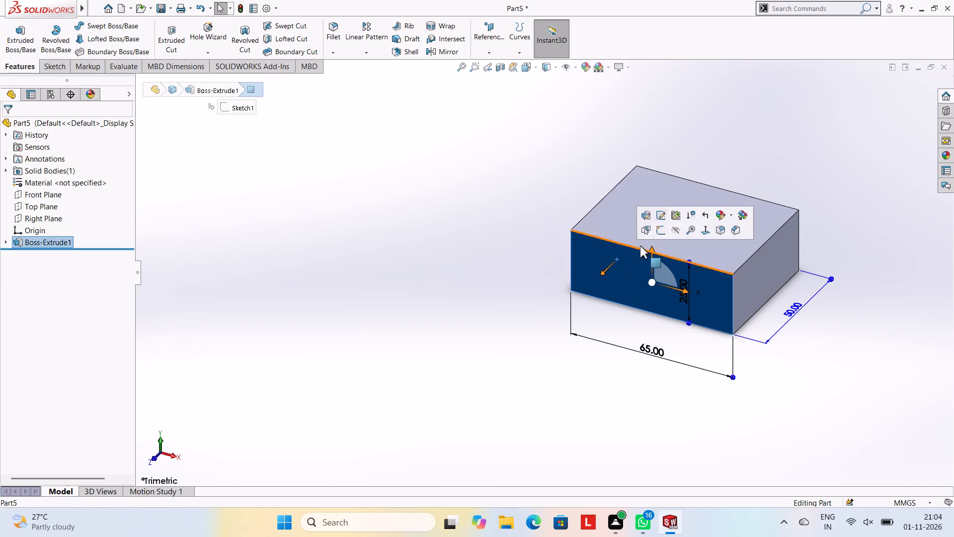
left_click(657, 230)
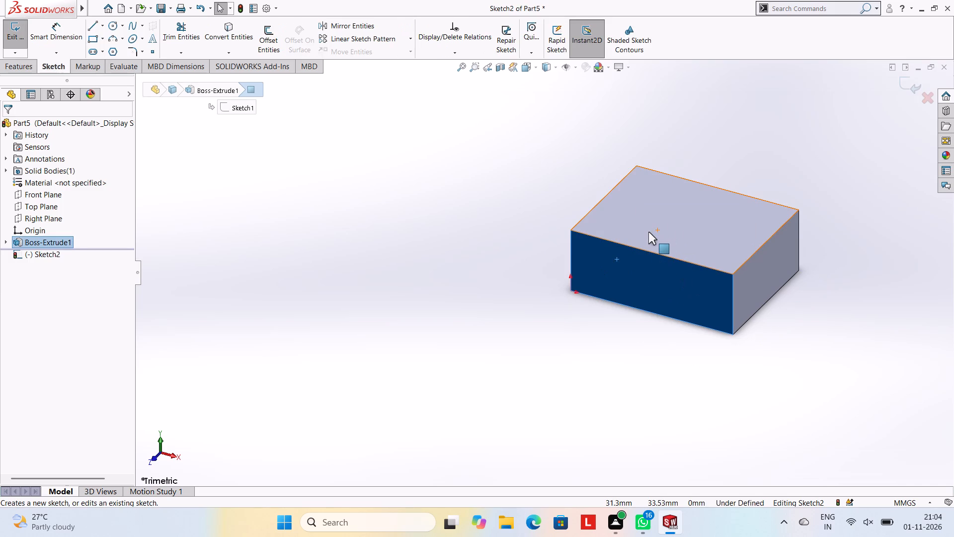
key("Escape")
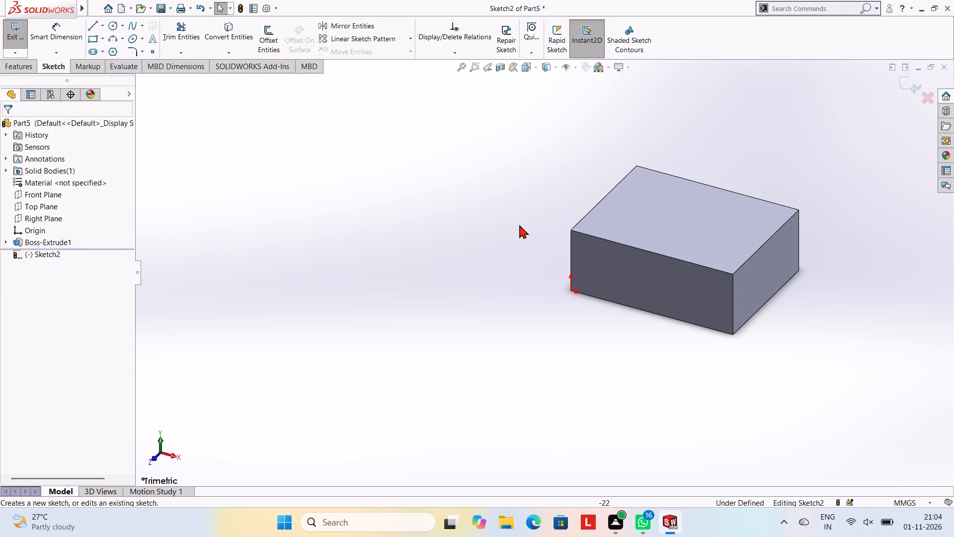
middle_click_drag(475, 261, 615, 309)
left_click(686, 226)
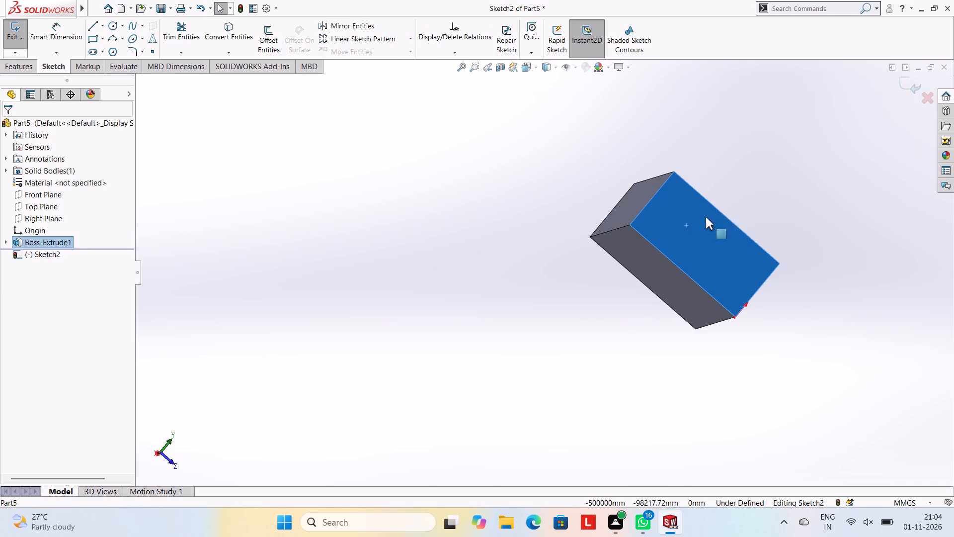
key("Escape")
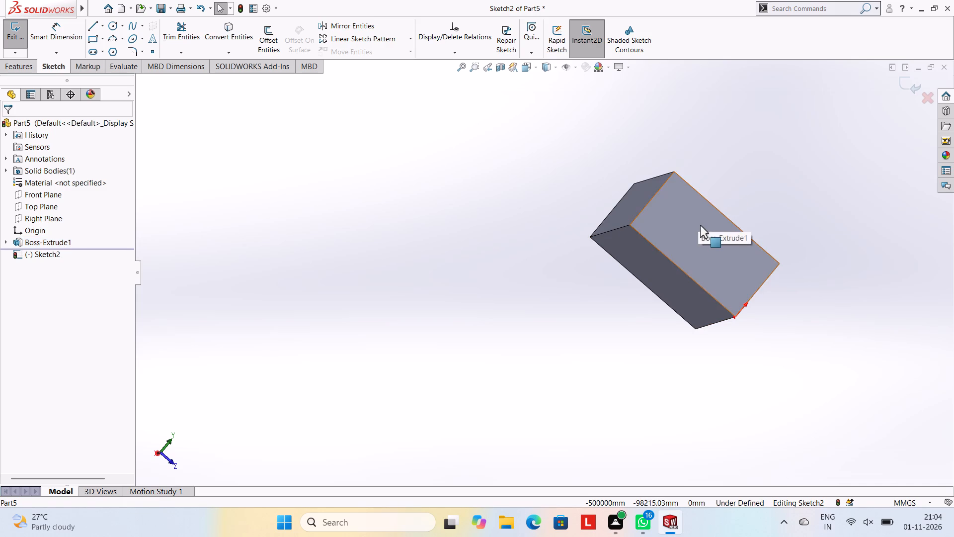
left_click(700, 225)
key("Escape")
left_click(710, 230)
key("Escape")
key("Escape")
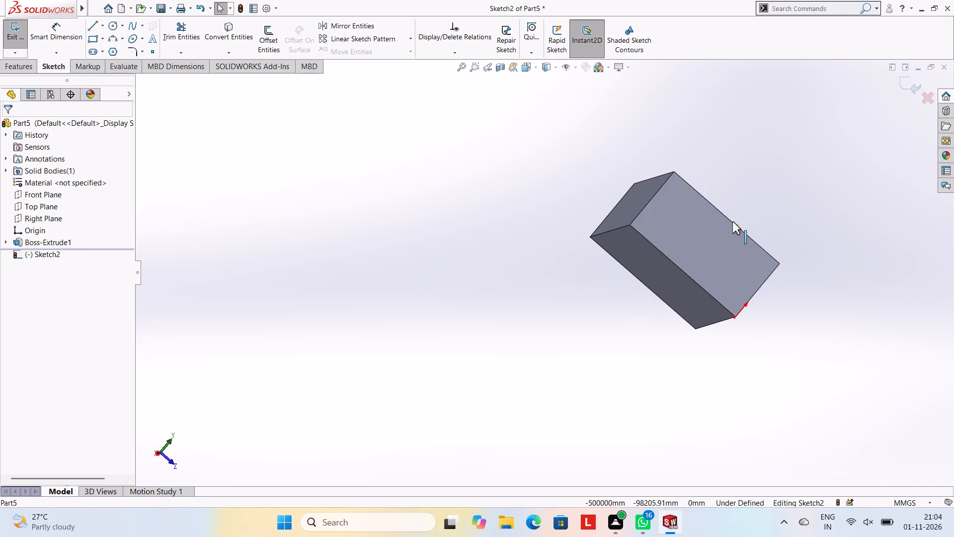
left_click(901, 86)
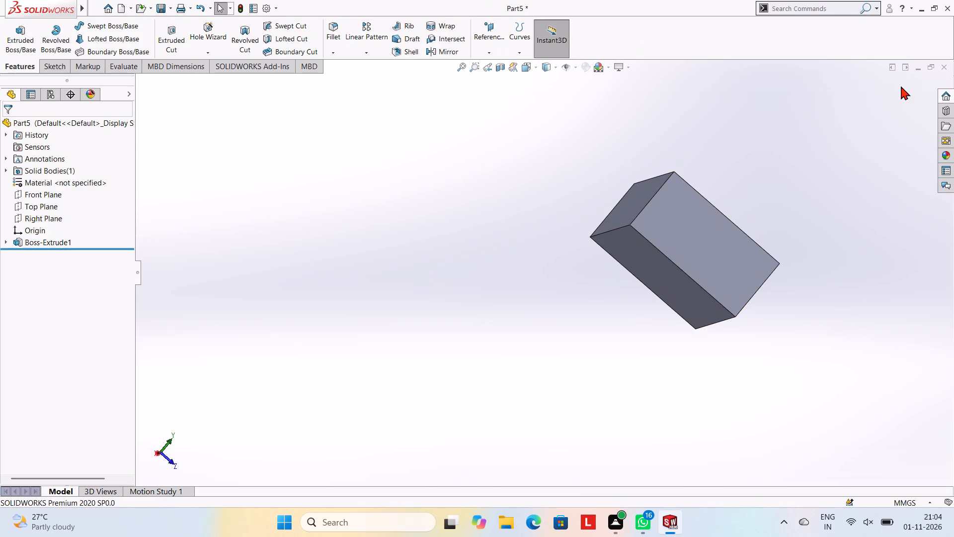
On the block's 50 by 25 mm side face at the origin, sketch a 20 mm vertical line upward from the top rear corner.
left_click(693, 229)
left_click(737, 195)
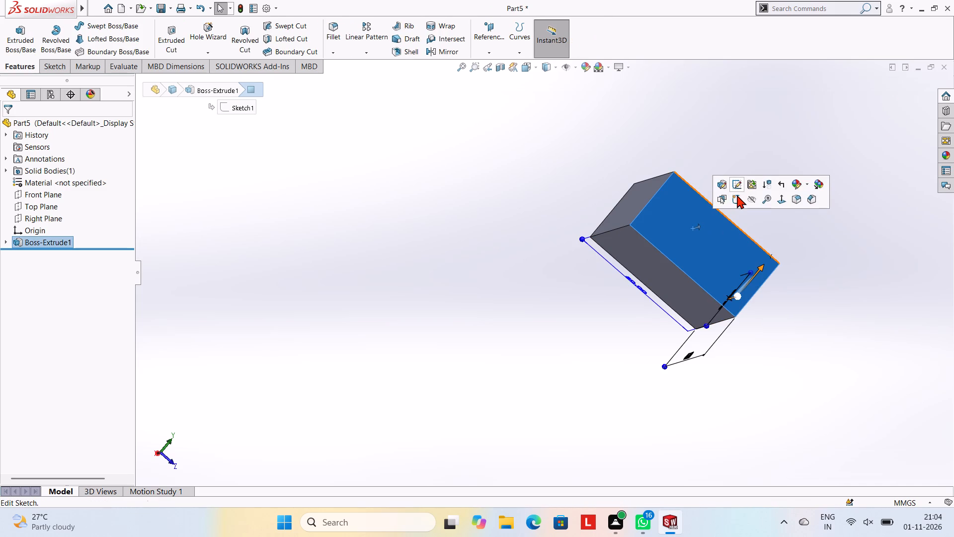
key("ctrl+8")
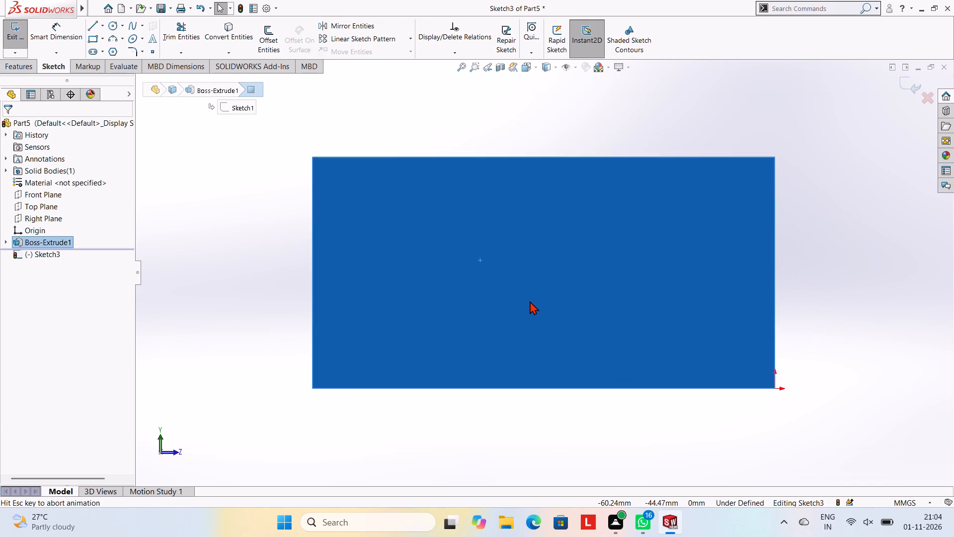
scroll(530, 301, "up", 4)
scroll(492, 283, "up", 3)
scroll(527, 249, "down", 3)
scroll(586, 214, "up", 2)
scroll(587, 213, "down", 3)
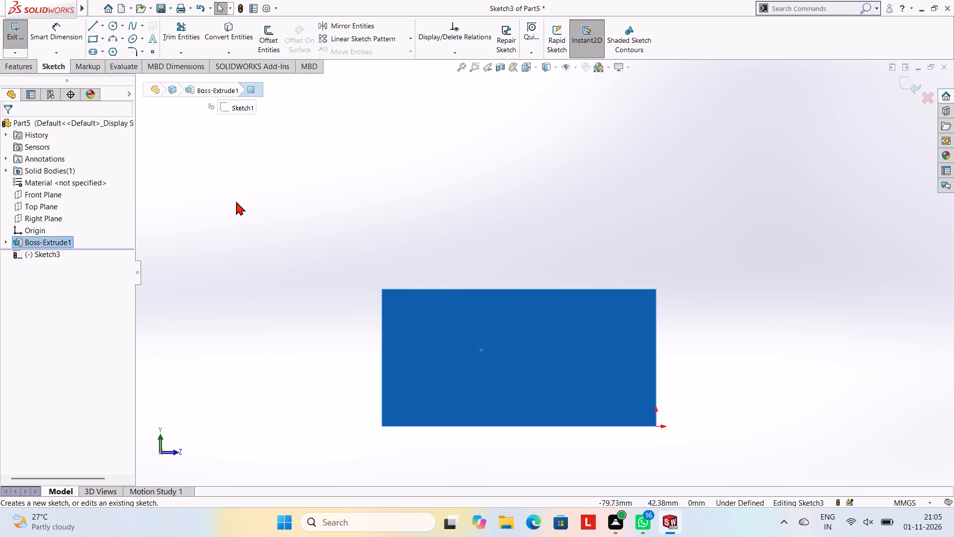
left_click(88, 26)
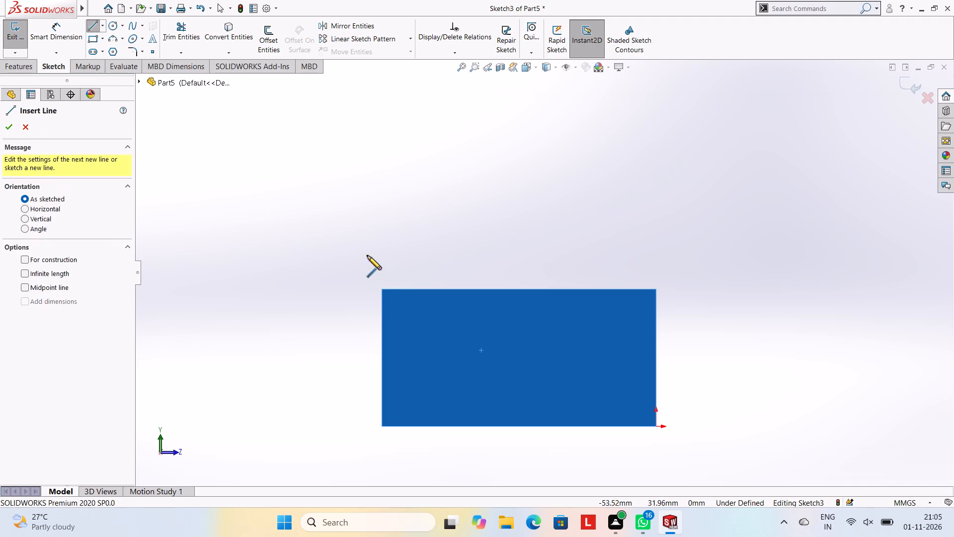
left_click(383, 290)
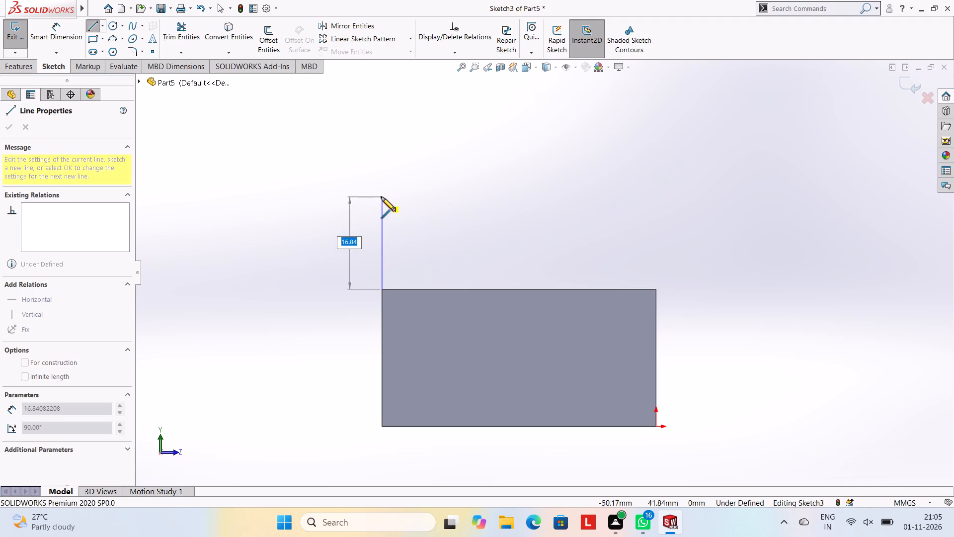
type("20")
key("Return")
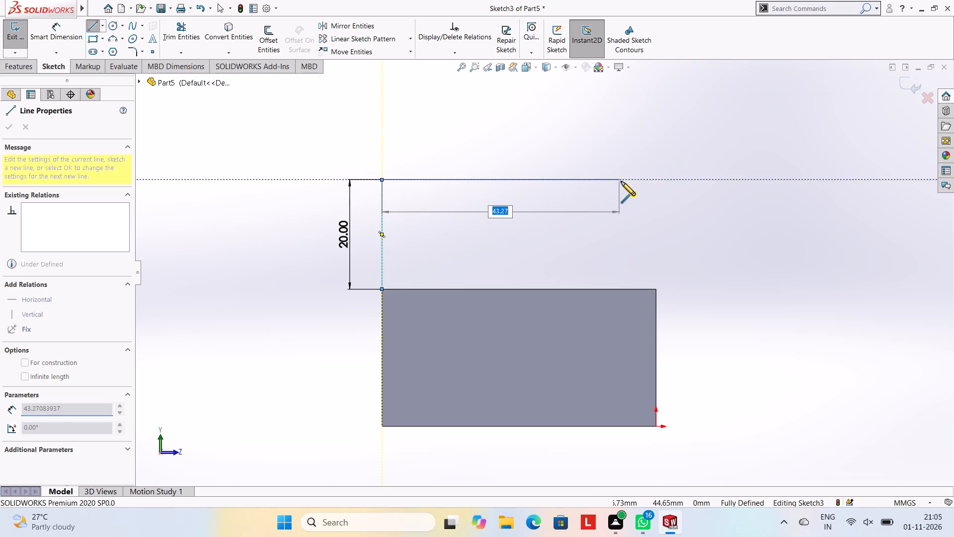
Draw a horizontal line from the vertical line's top end to directly above the block's front edge, and undo the stray short segment.
left_click_drag(656, 178, 659, 204)
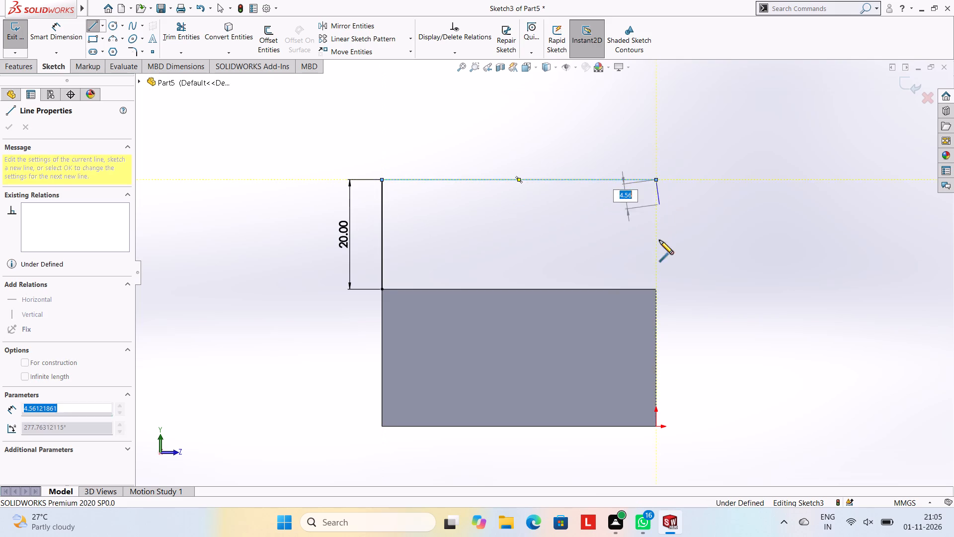
key("Escape")
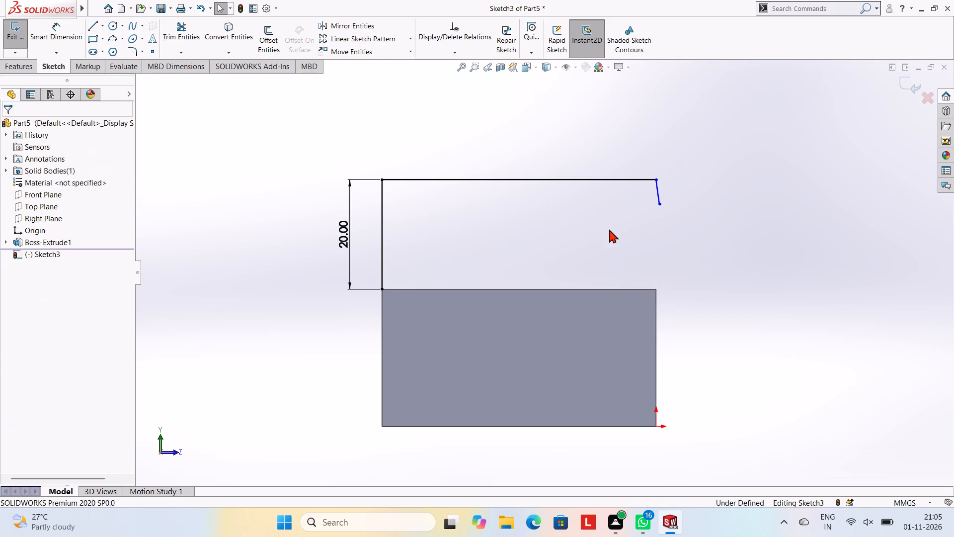
key("ctrl+z")
key("Escape")
Close the profile above the block with a vertical line down to the block's top front corner and a horizontal line along its top edge.
left_click(91, 21)
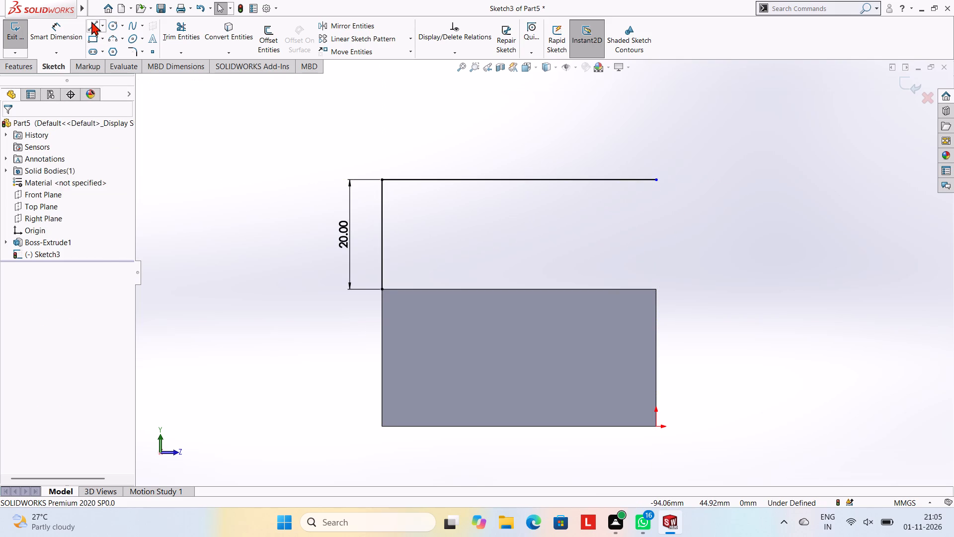
left_click(656, 178)
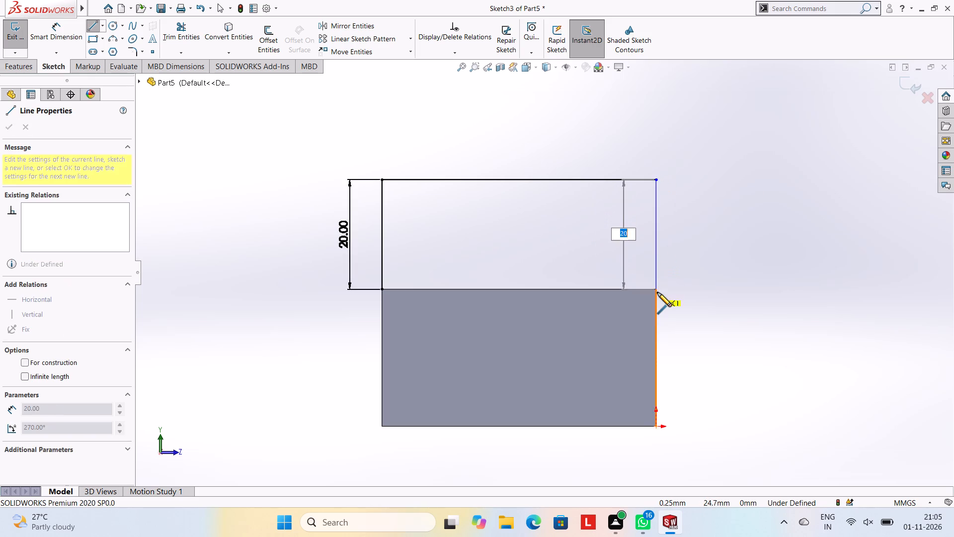
left_click(657, 290)
key("Escape")
key("Escape")
key("Escape")
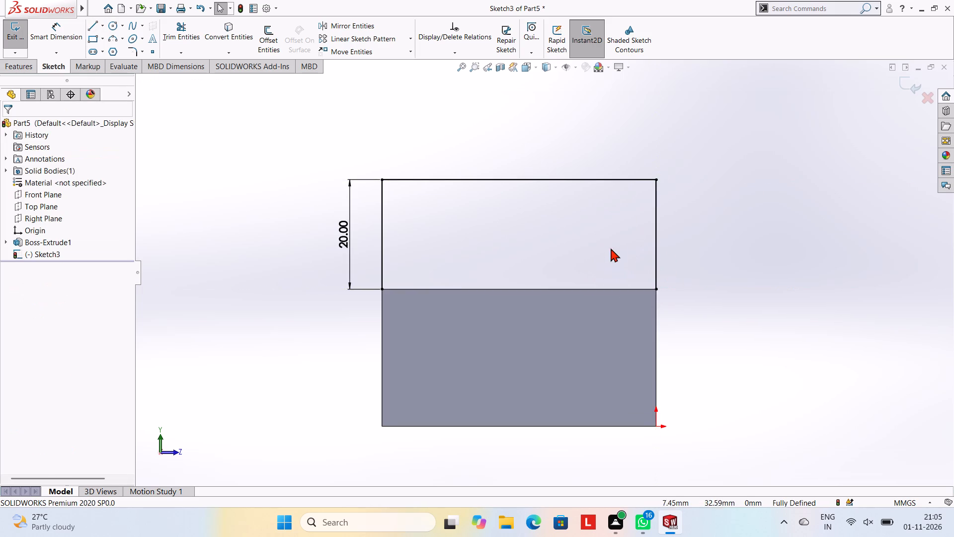
left_click(92, 26)
left_click(380, 290)
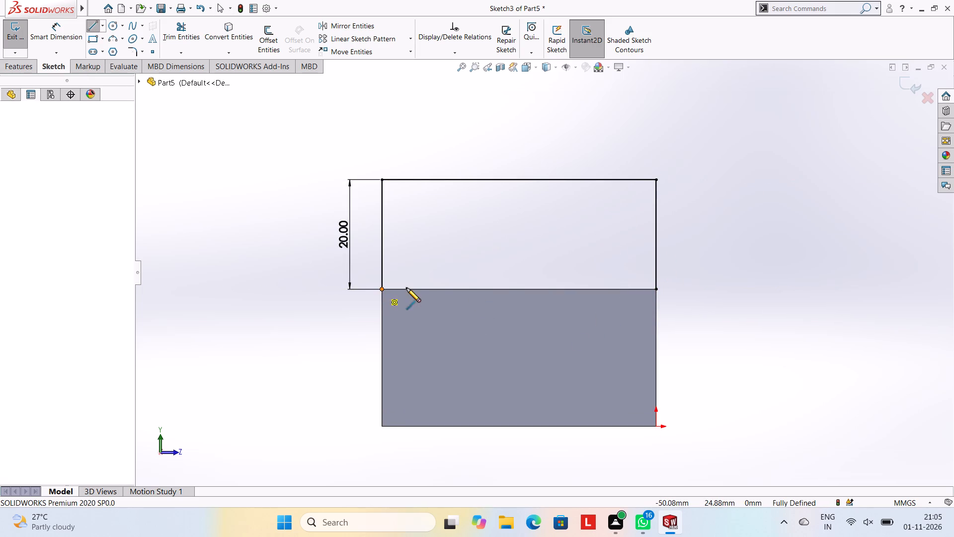
left_click(657, 288)
key("Escape")
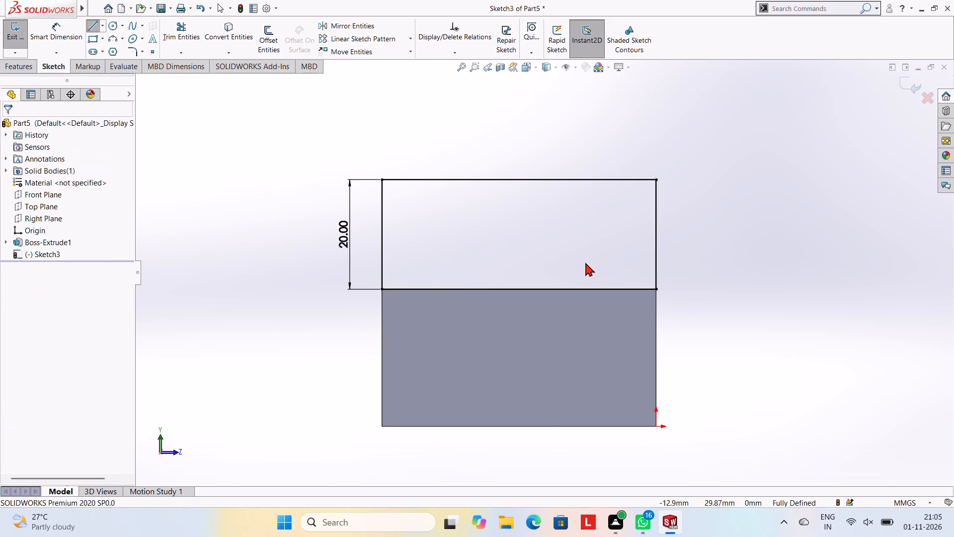
key("Escape")
key("Escape")
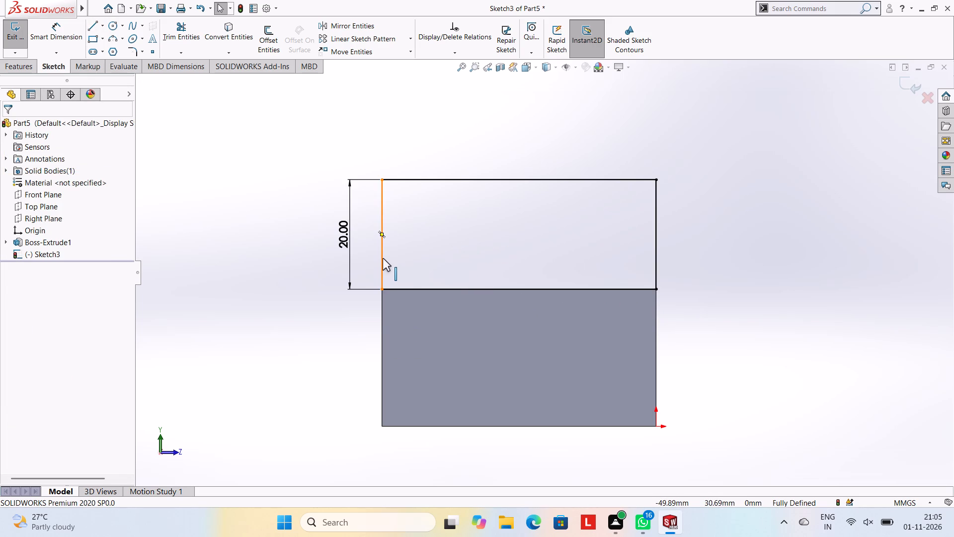
Extrude the rectangle above the block as a blind boss 25 mm deep in the reversed direction, over the block.
left_click(12, 67)
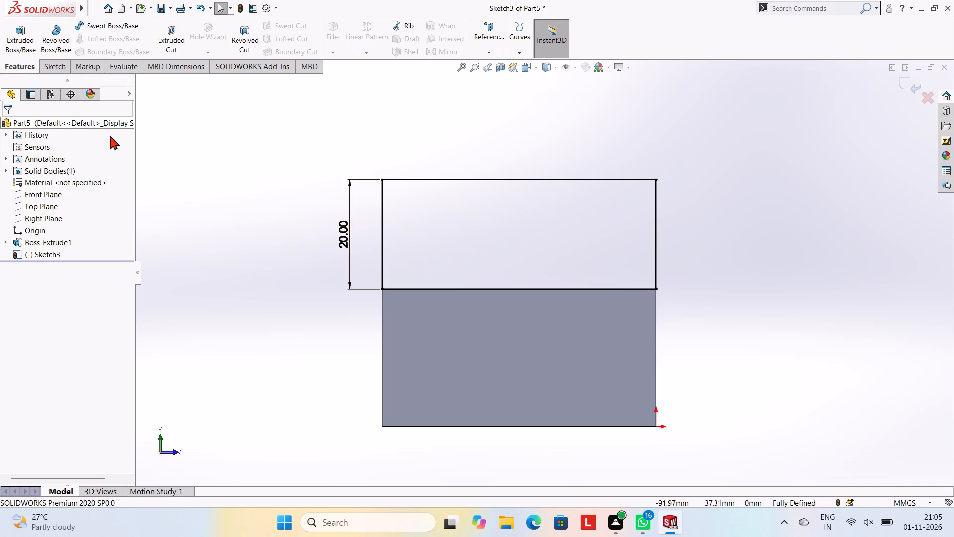
left_click(35, 45)
middle_click_drag(272, 173, 310, 186)
left_click(14, 196)
left_click(60, 244)
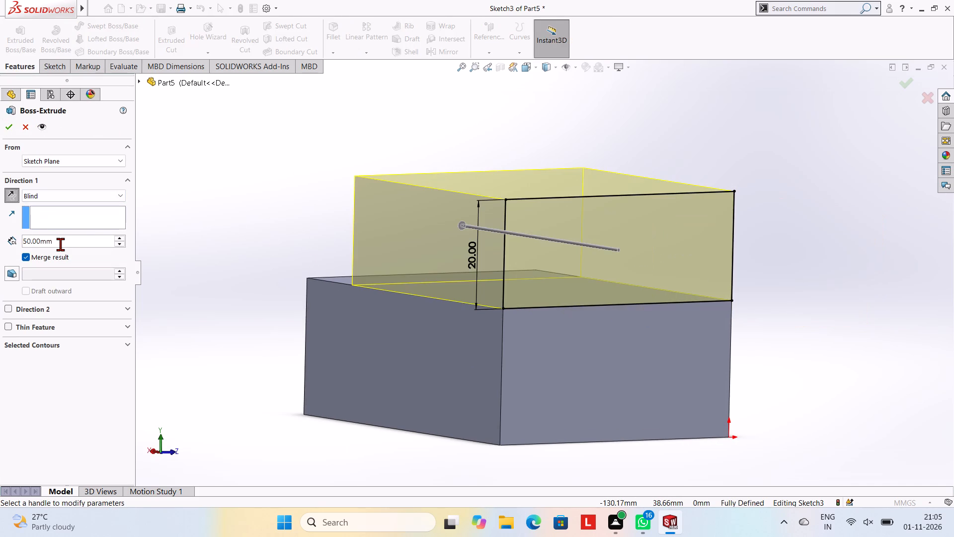
key("BackSpace")
key("BackSpace")
key("BackSpace")
key("BackSpace")
key("BackSpace")
key("BackSpace")
key("BackSpace")
key("BackSpace")
key("BackSpace")
key("BackSpace")
key("BackSpace")
key("BackSpace")
key("BackSpace")
key("BackSpace")
key("BackSpace")
key("BackSpace")
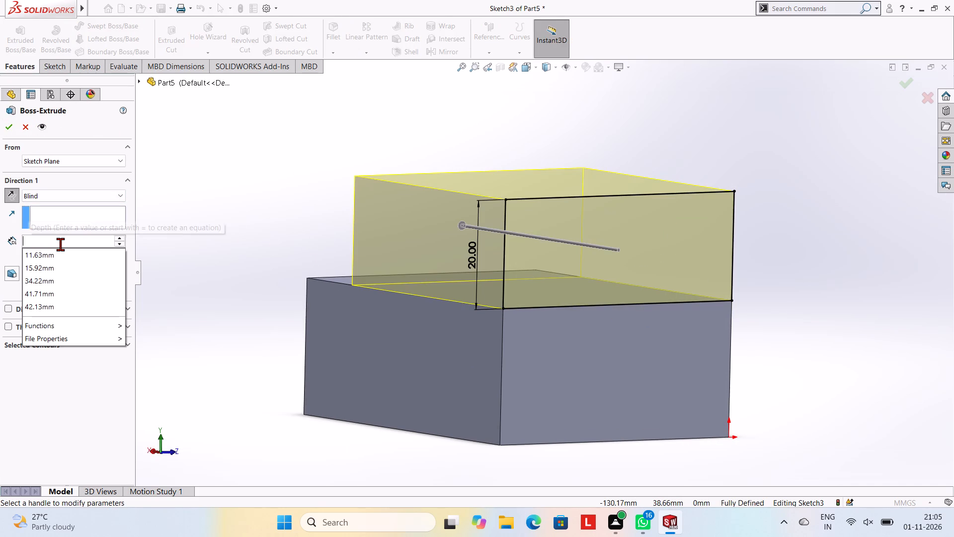
type("25")
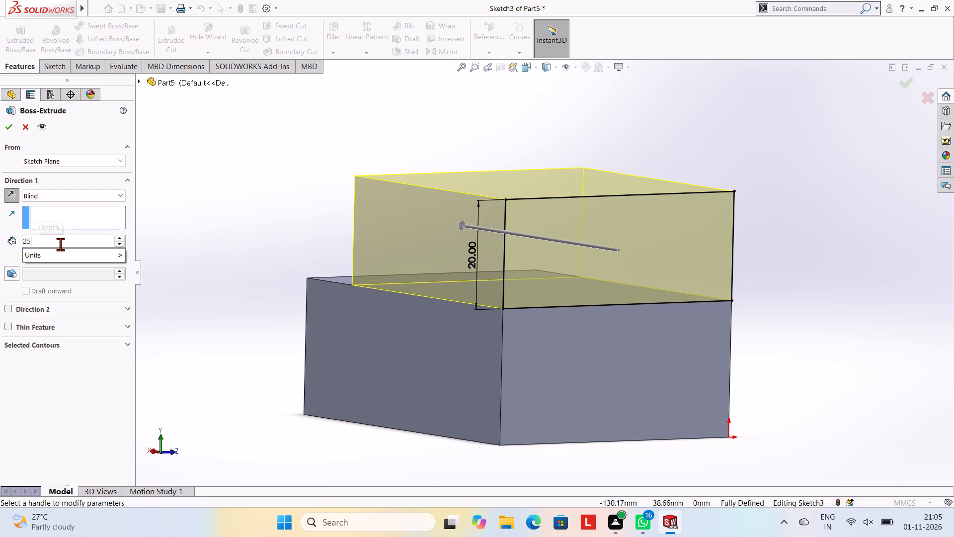
key("Return")
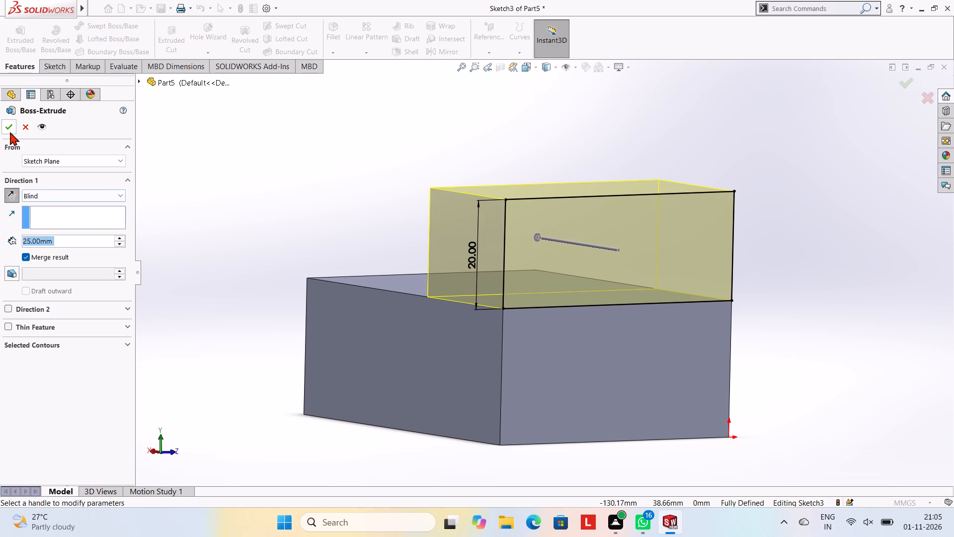
left_click(8, 129)
left_click(164, 156)
Open a new sketch on the part's L-shaped front face, viewed square-on.
middle_click_drag(766, 213, 673, 238)
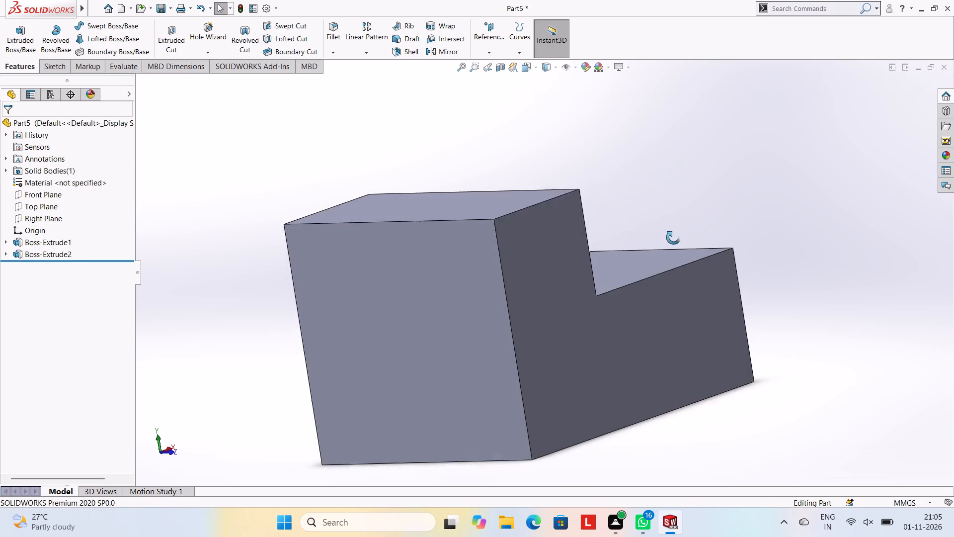
middle_click_drag(673, 238, 666, 239)
scroll(635, 239, "up", 3)
middle_click_drag(539, 333, 523, 281)
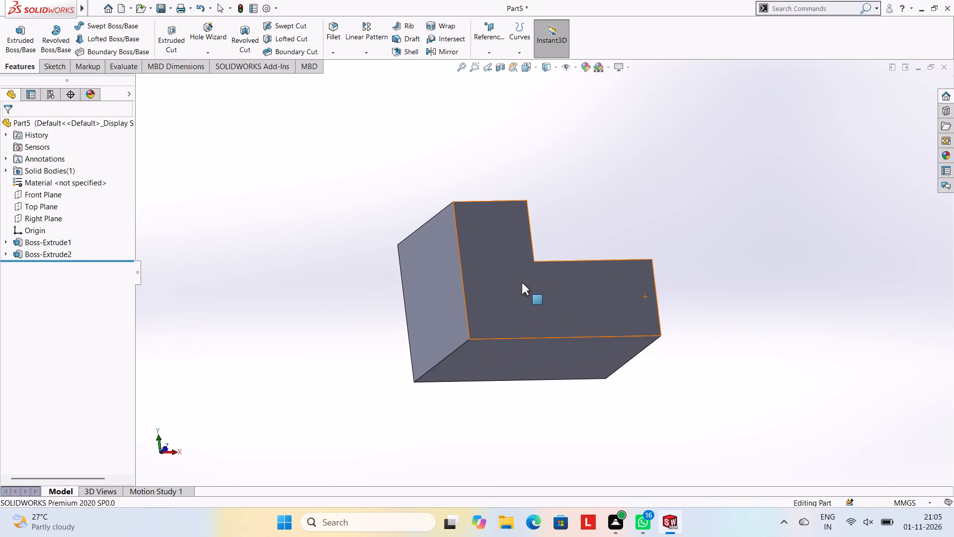
middle_click_drag(606, 218, 590, 230)
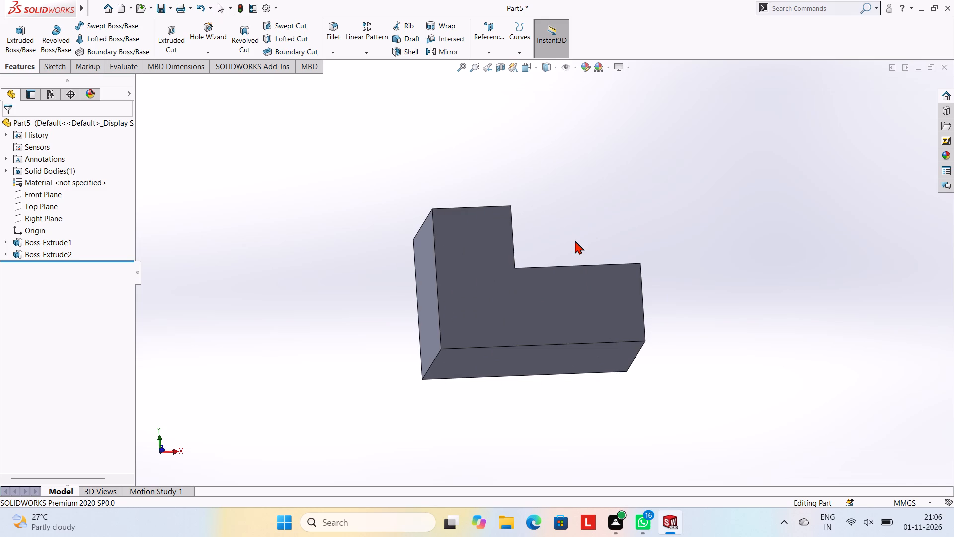
middle_click_drag(618, 313, 607, 268)
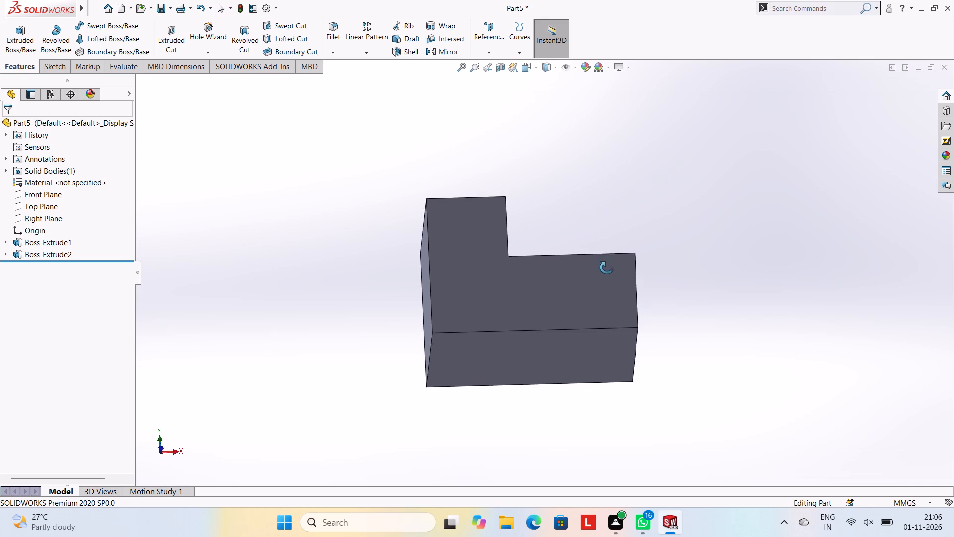
middle_click_drag(607, 268, 585, 201)
left_click(507, 288)
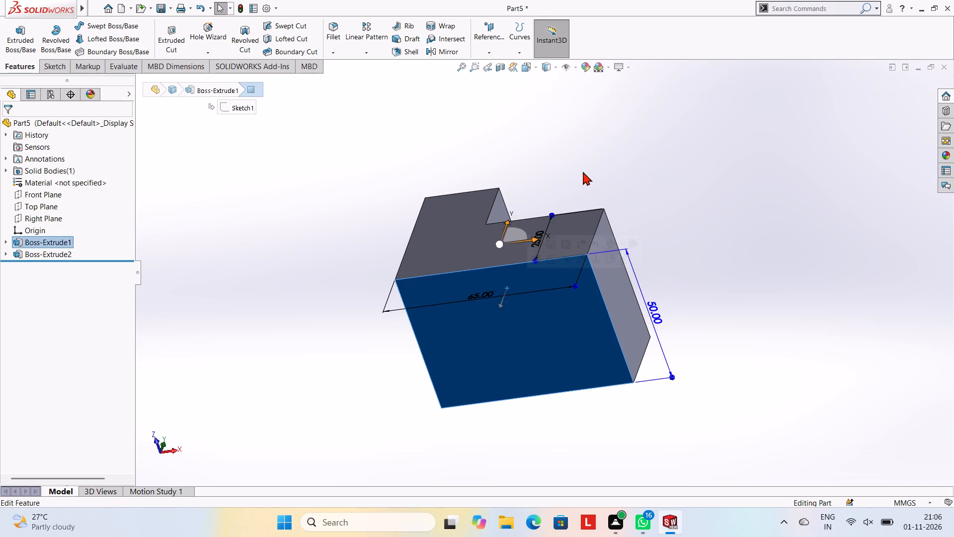
key("Escape")
middle_click_drag(583, 151, 607, 242)
left_click(495, 295)
left_click(543, 268)
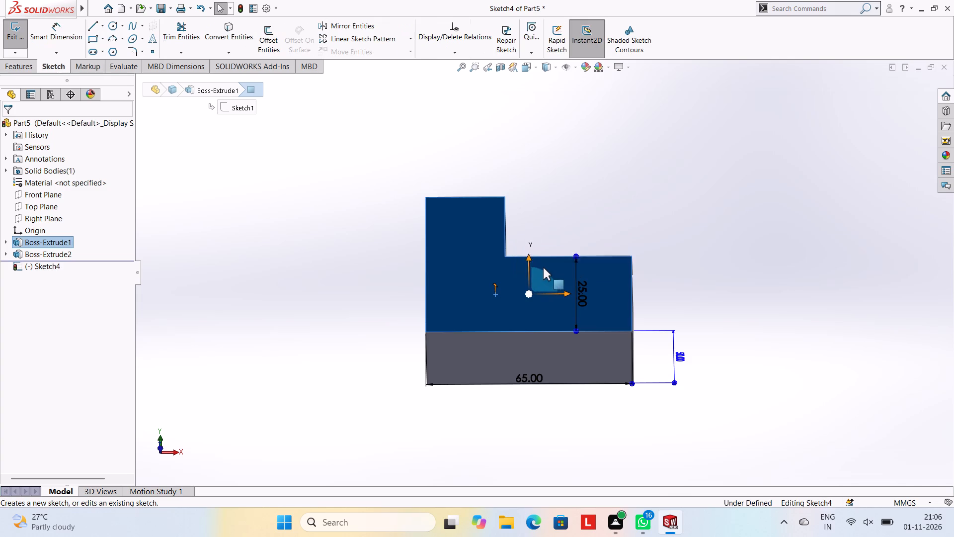
key("ctrl+8")
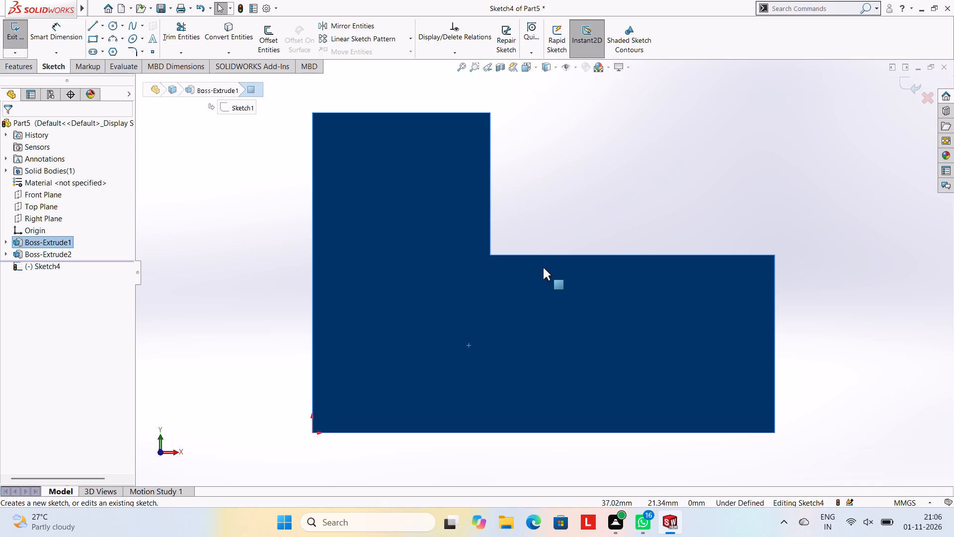
Sketch a closed rectangle below the block with lines, 10 mm down from the origin and 25 mm wide, ending on the block's bottom edge.
scroll(634, 425, "up", 2)
scroll(634, 425, "down", 2)
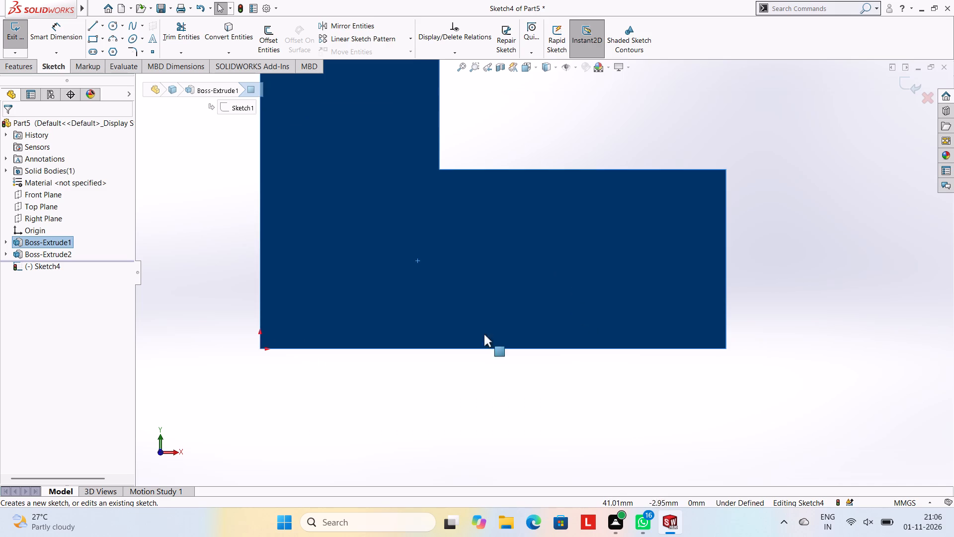
left_click(93, 25)
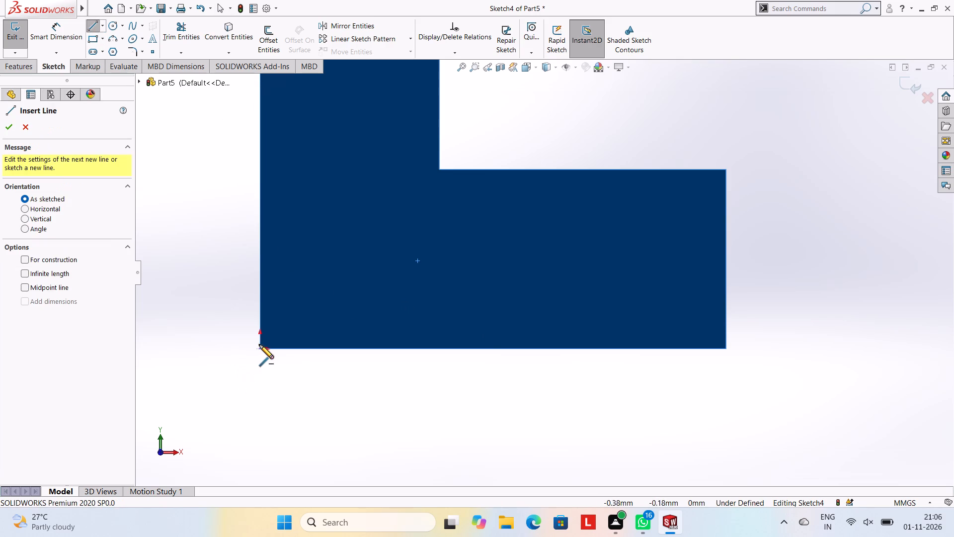
left_click(260, 349)
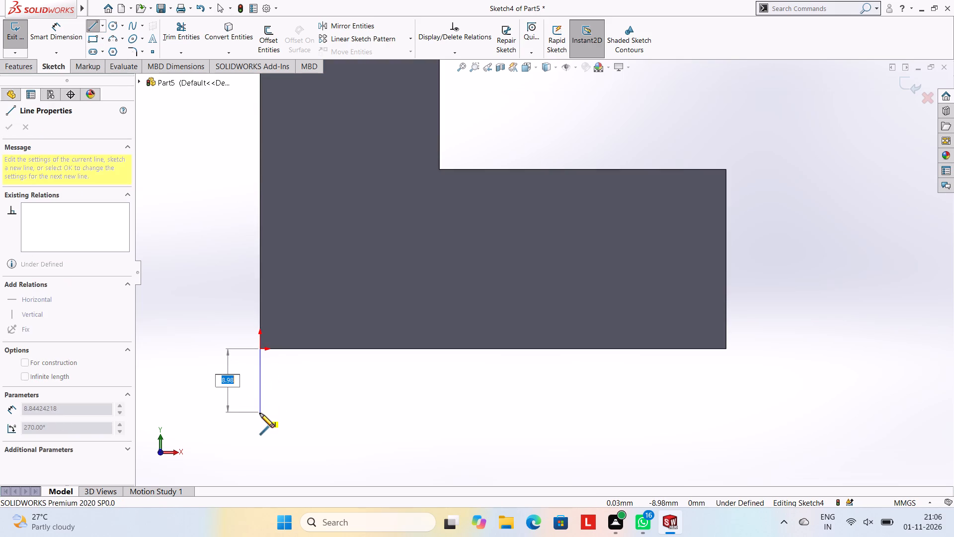
type("10")
key("Return")
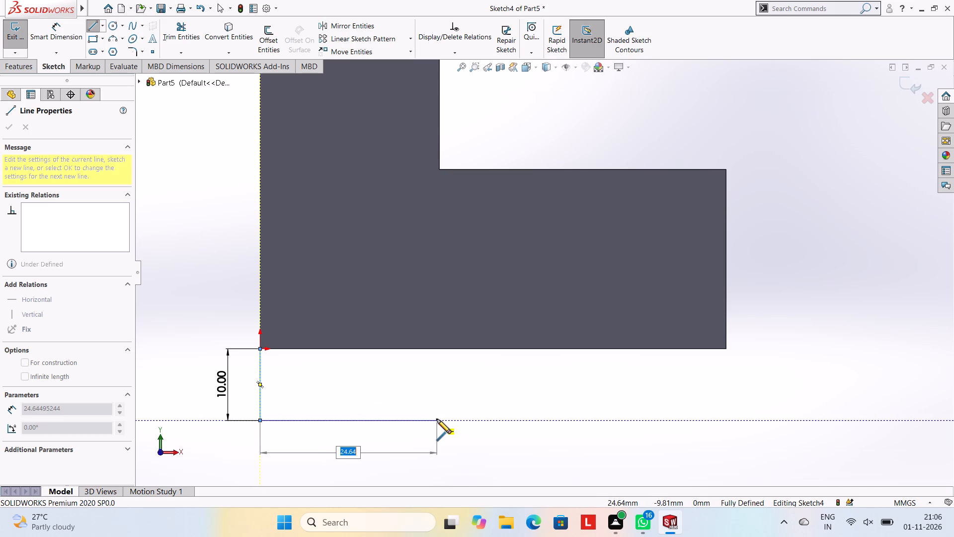
type("25")
key("Return")
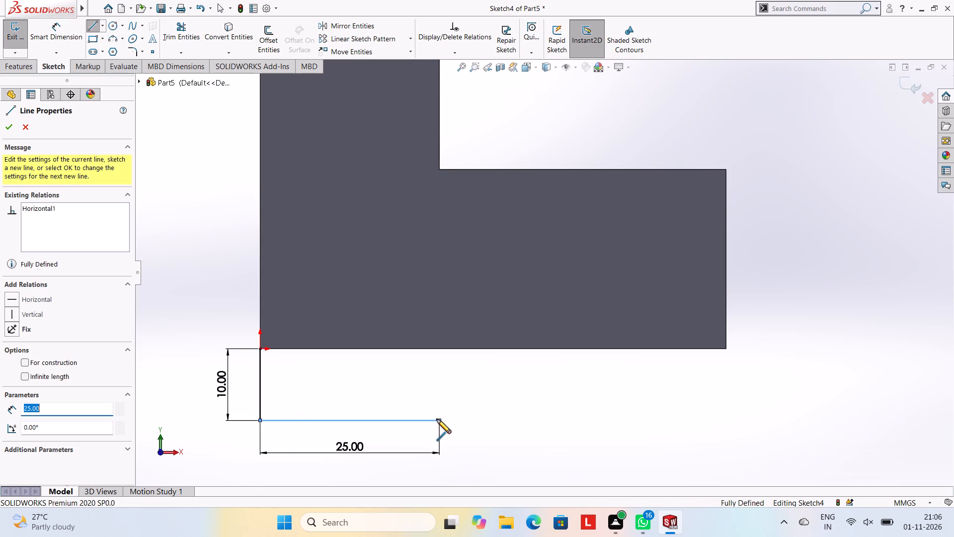
left_click(439, 348)
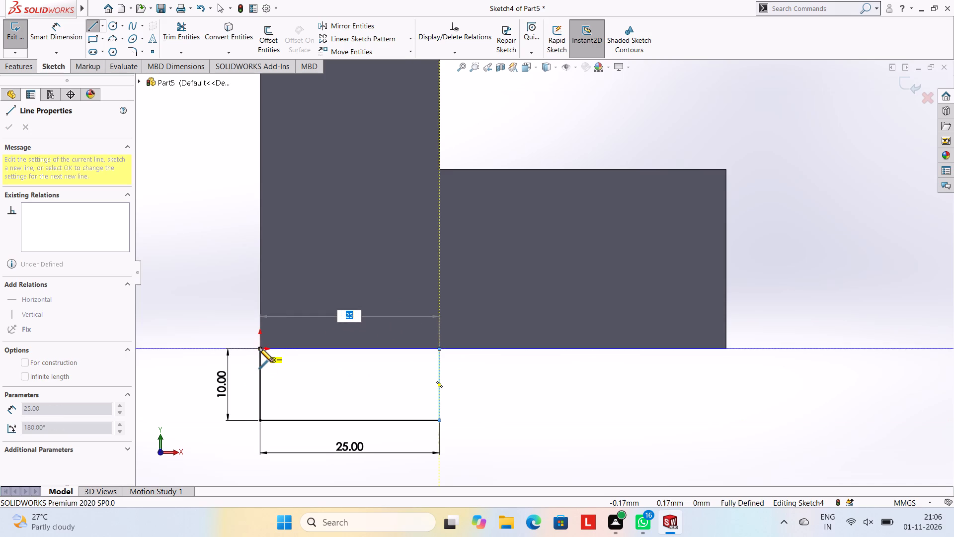
left_click(259, 348)
key("Escape")
key("Escape")
key("Escape")
key("Escape")
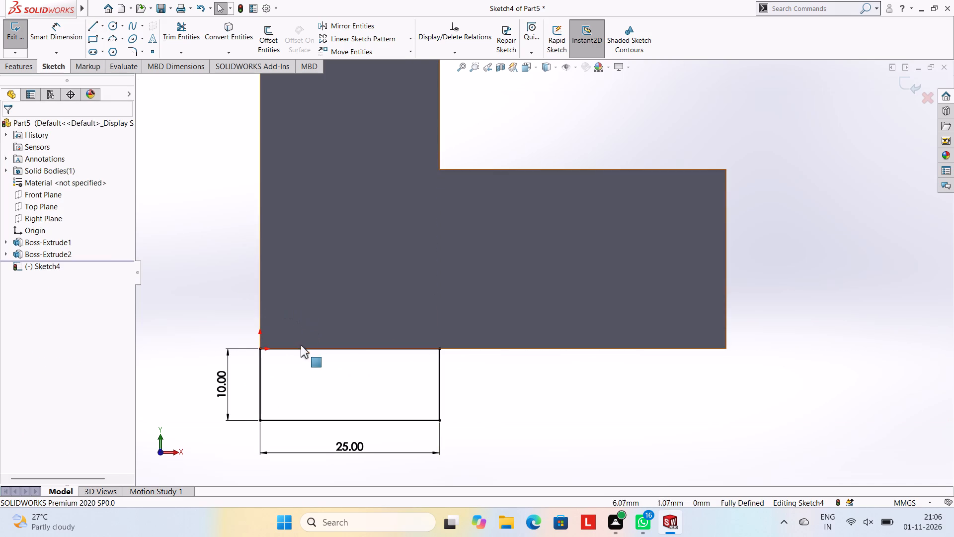
Extrude the 25 x 10 mm rectangle as a blind boss 50 mm deep in the reversed direction, beneath the block.
left_click(20, 64)
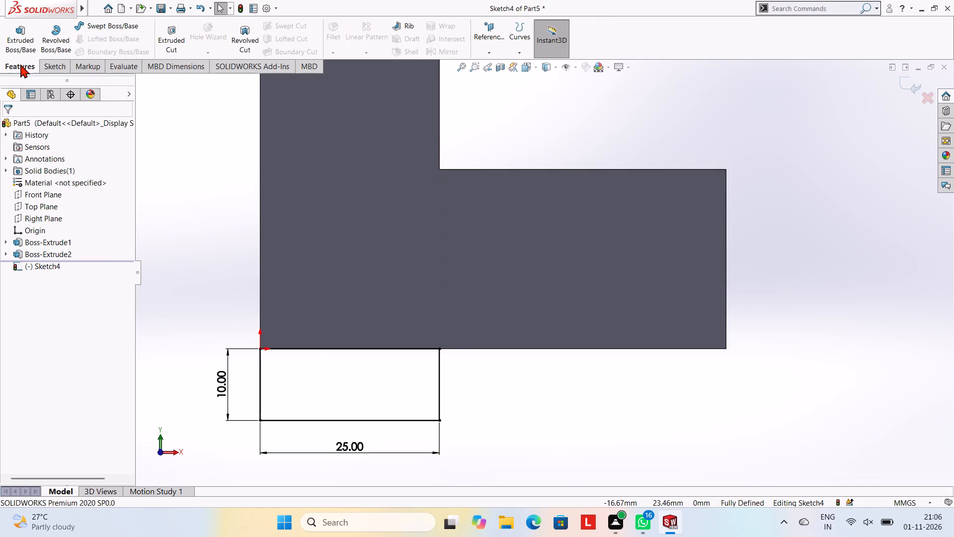
left_click(16, 36)
middle_click_drag(250, 191, 299, 182)
left_click(13, 198)
left_click(63, 244)
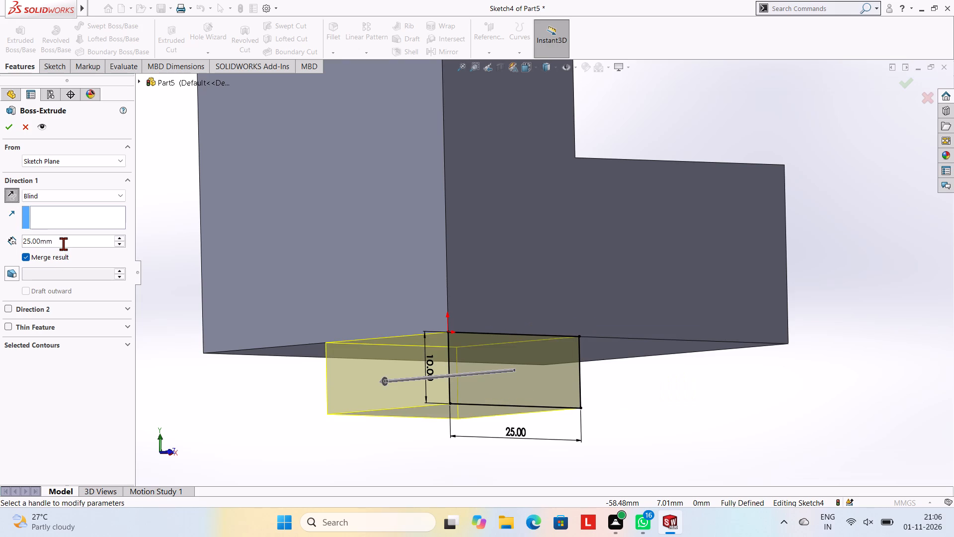
key("BackSpace")
key("BackSpace")
key("BackSpace")
key("BackSpace")
key("BackSpace")
key("BackSpace")
key("BackSpace")
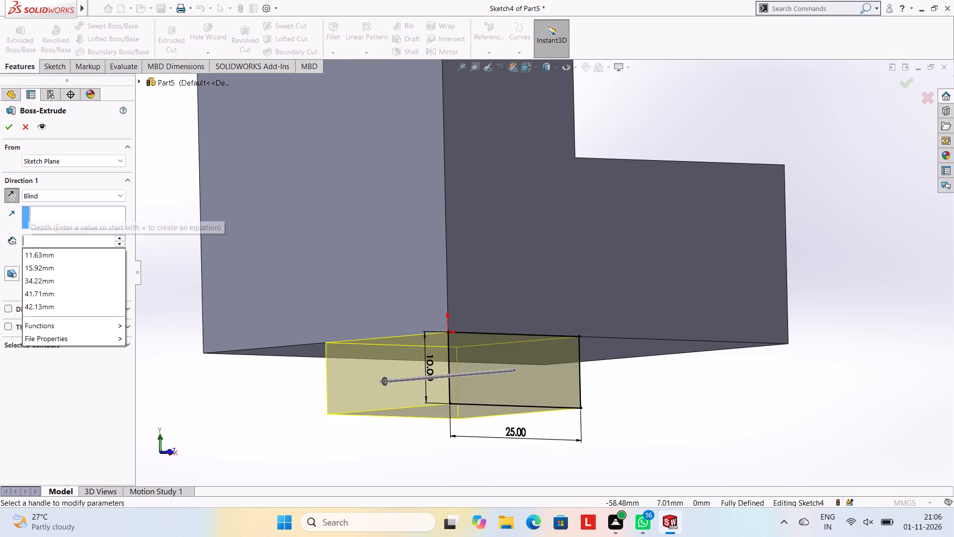
key("BackSpace")
key("6")
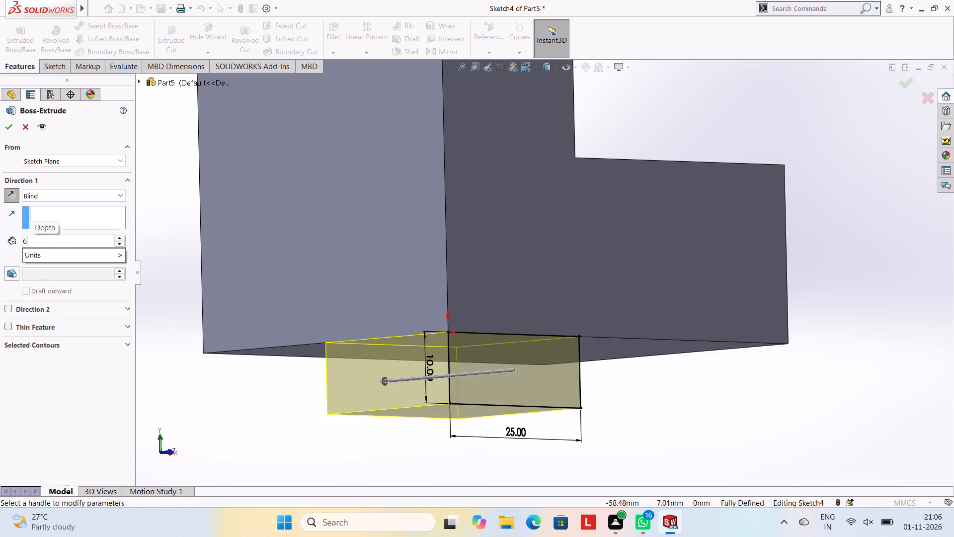
key("BackSpace")
type("50")
key("Return")
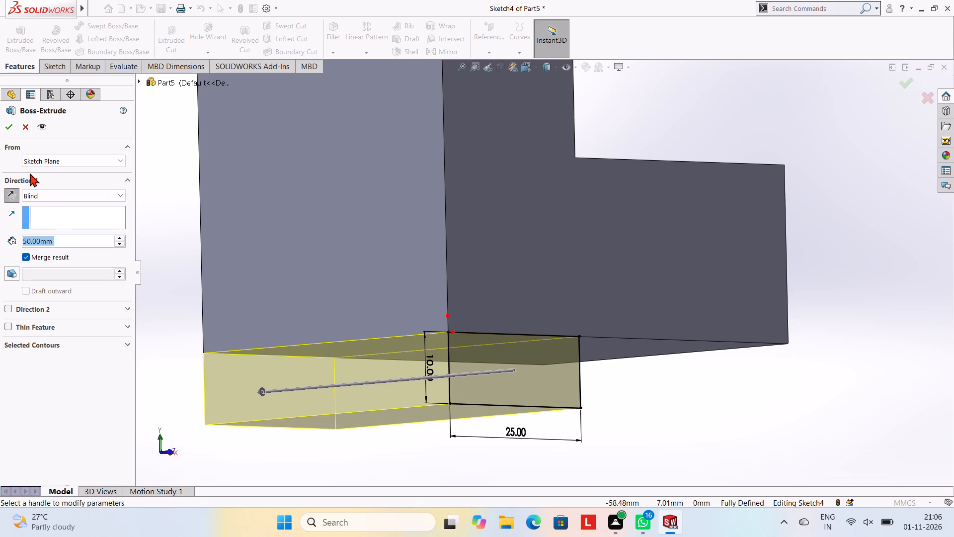
left_click(12, 128)
scroll(641, 121, "up", 2)
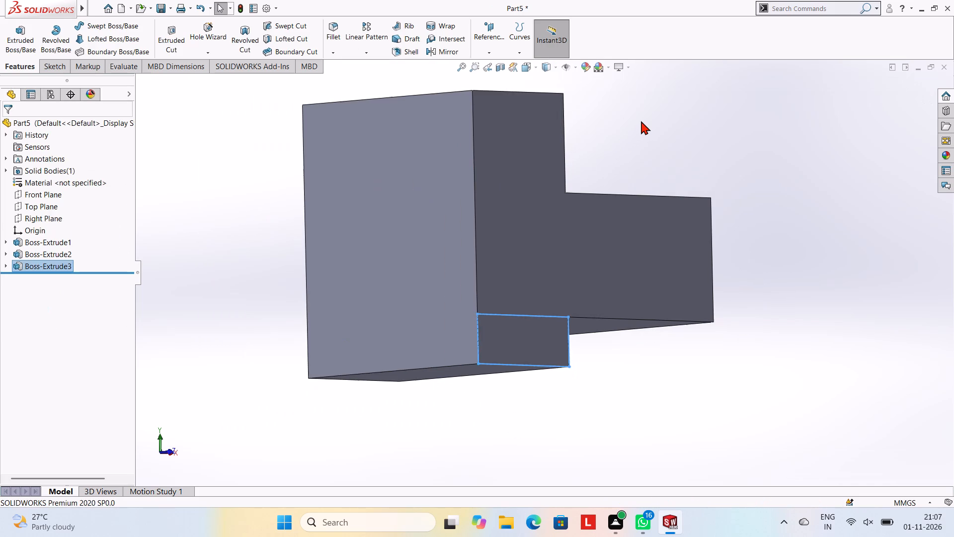
left_click(640, 121)
Open a new sketch on the upper face of the block's lower step, viewed square-on.
scroll(599, 192, "up", 2)
middle_click_drag(588, 197, 562, 202)
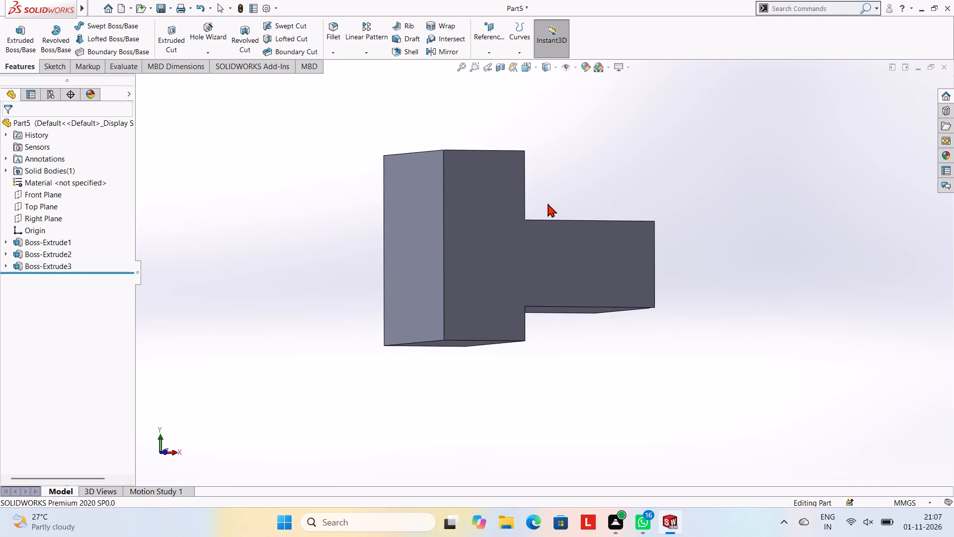
middle_click_drag(561, 174, 539, 180)
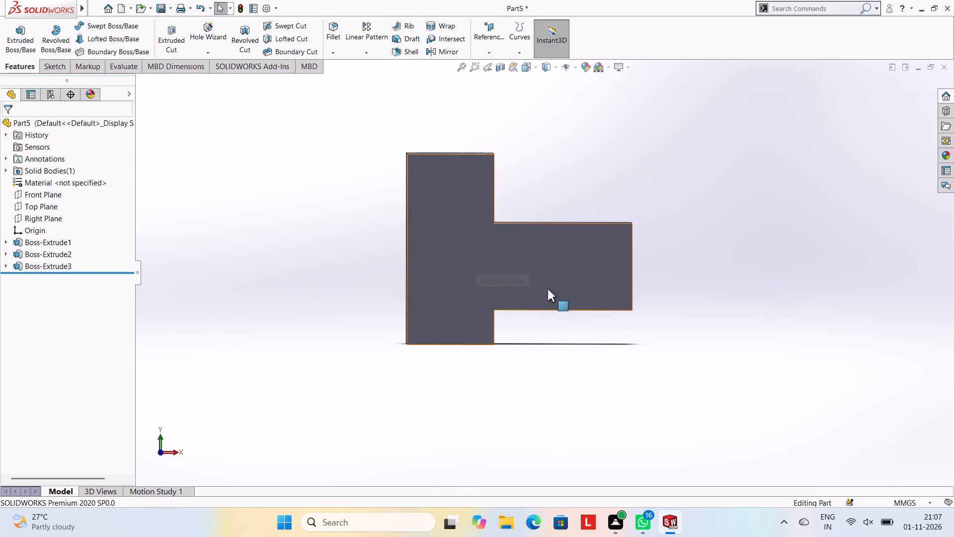
middle_click_drag(576, 150, 550, 159)
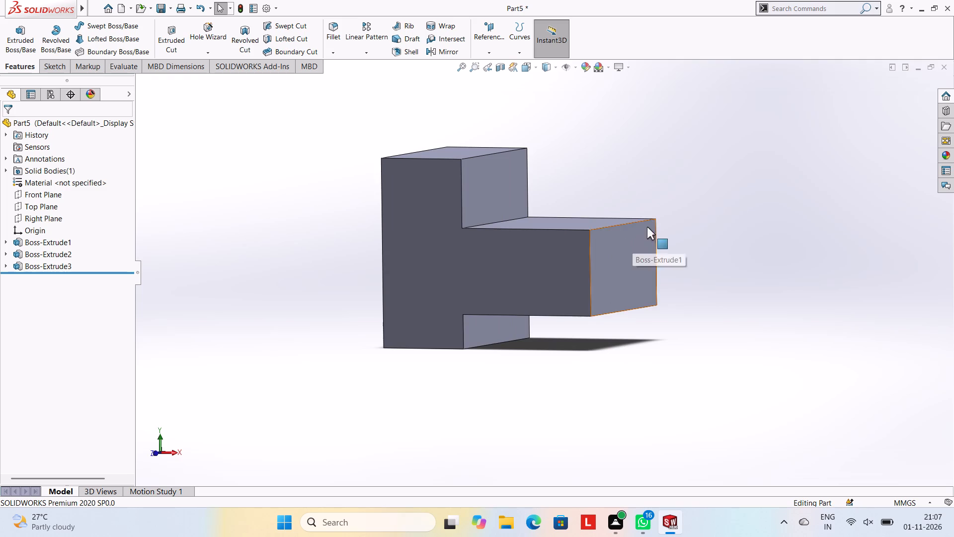
middle_click_drag(625, 205, 581, 218)
scroll(567, 205, "up", 1)
middle_click_drag(571, 201, 564, 275)
left_click(530, 260)
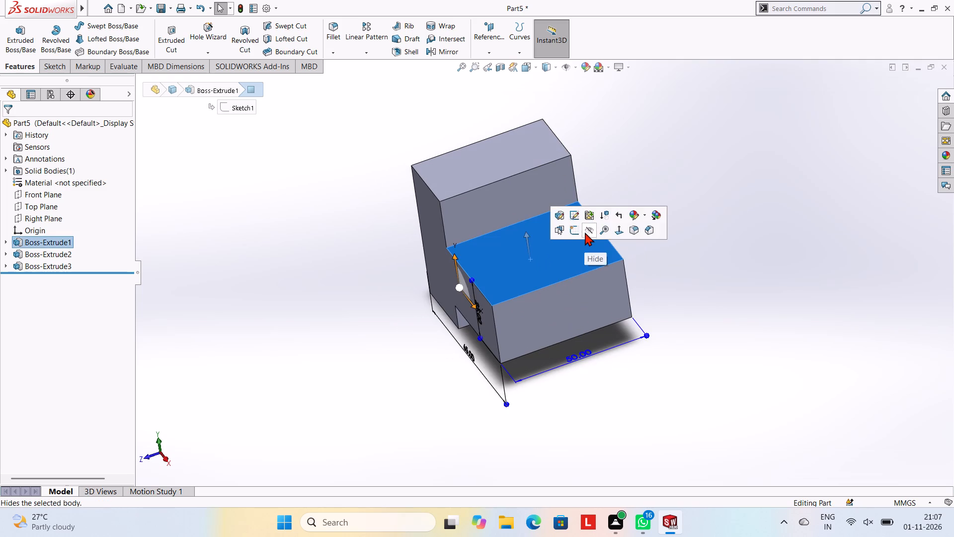
left_click(580, 230)
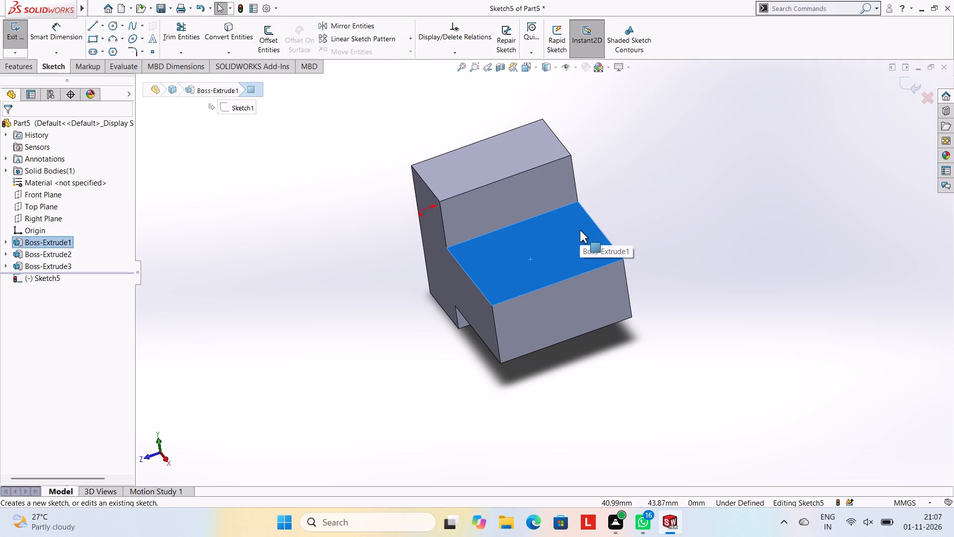
key("ctrl+8")
scroll(629, 244, "up", 4)
scroll(635, 241, "down", 1)
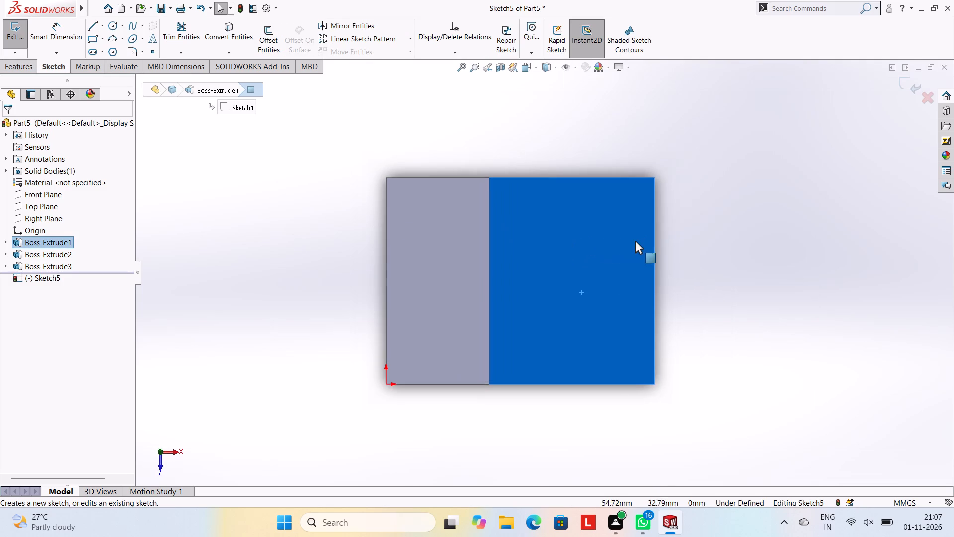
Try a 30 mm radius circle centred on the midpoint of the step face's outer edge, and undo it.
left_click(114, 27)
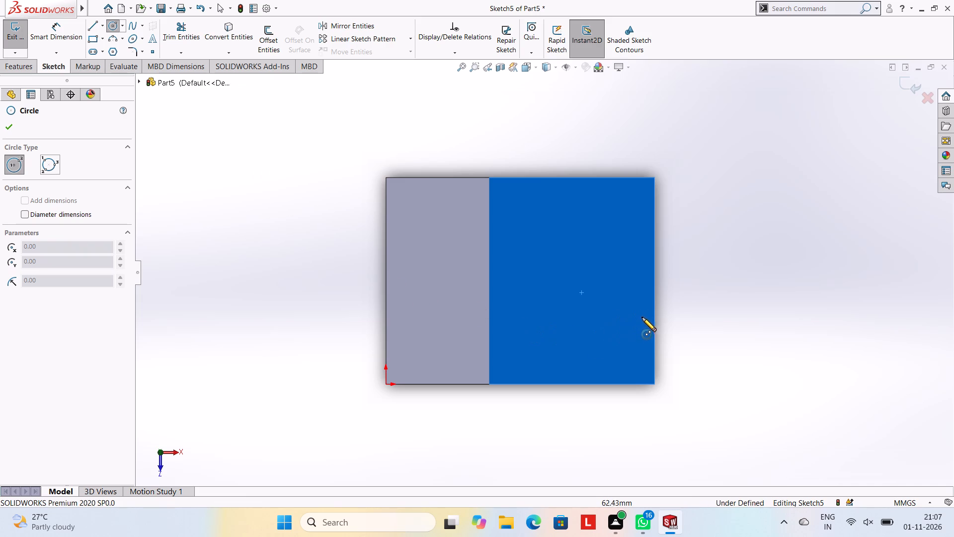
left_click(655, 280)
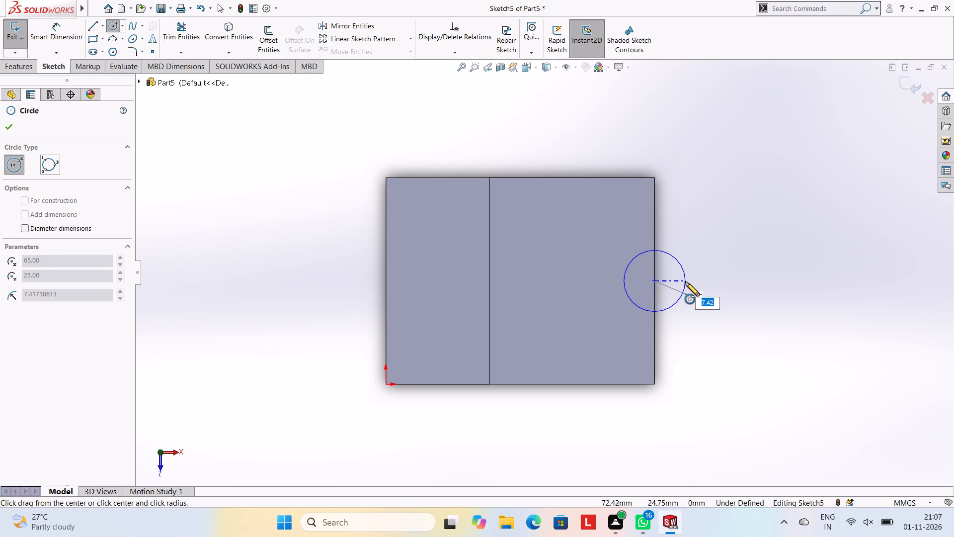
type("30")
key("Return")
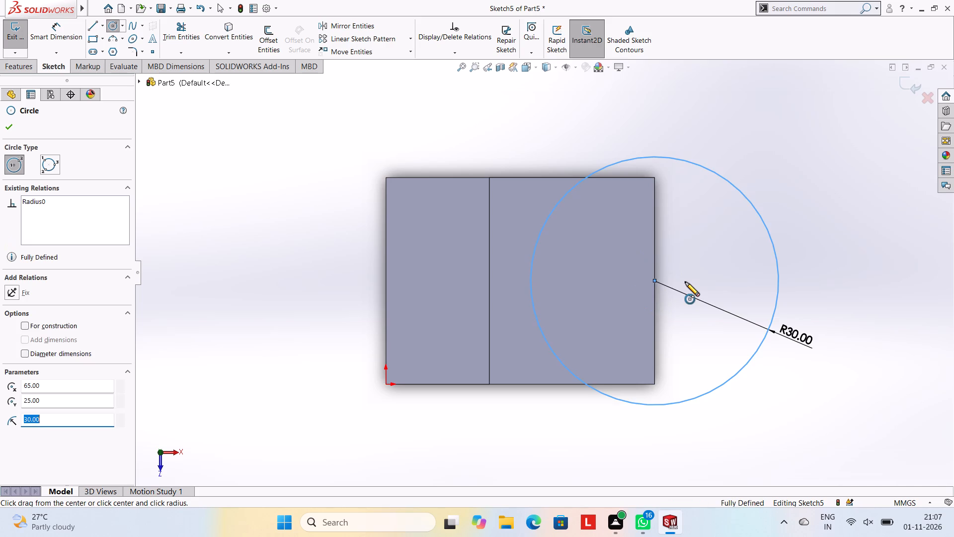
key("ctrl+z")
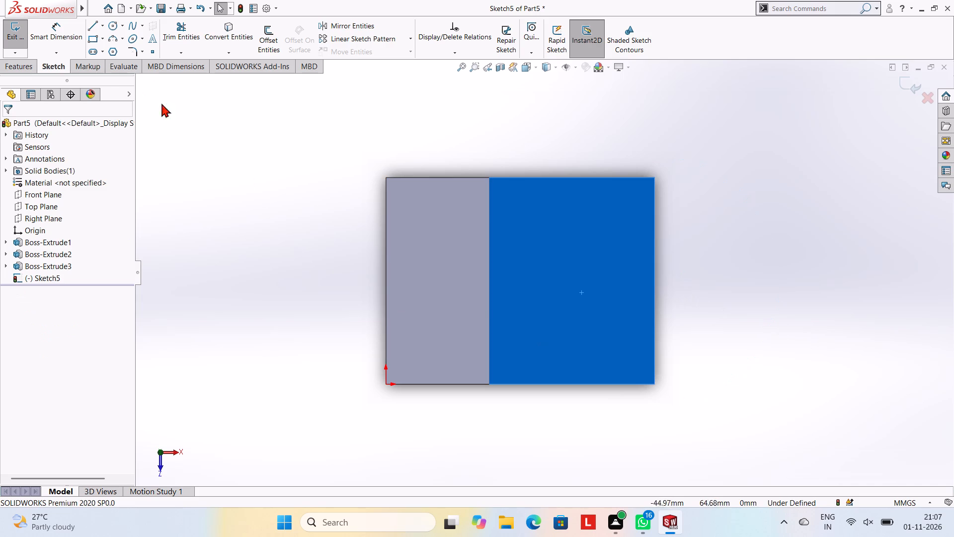
Sketch a circle of radius 15 mm centred on the midpoint of the step face's outer edge.
left_click(113, 24)
key("Escape")
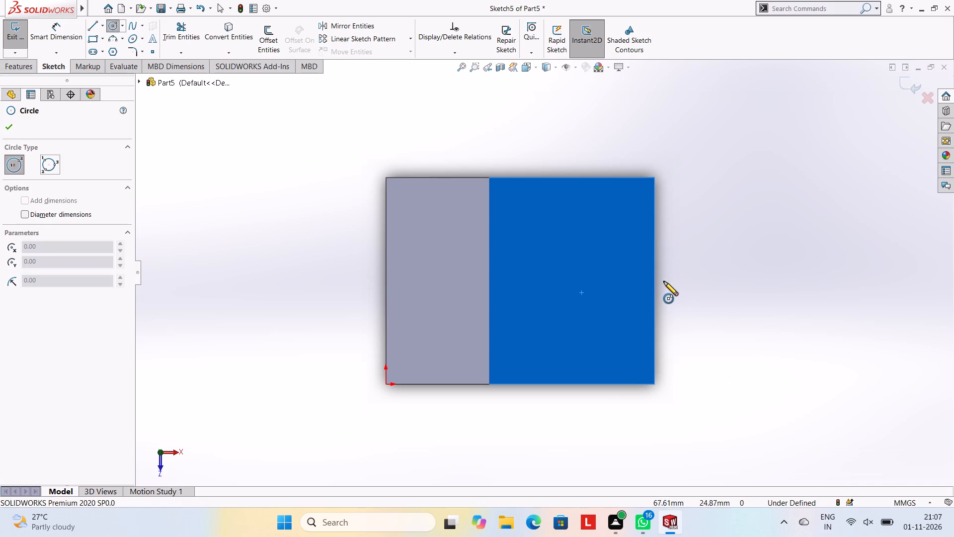
left_click(655, 279)
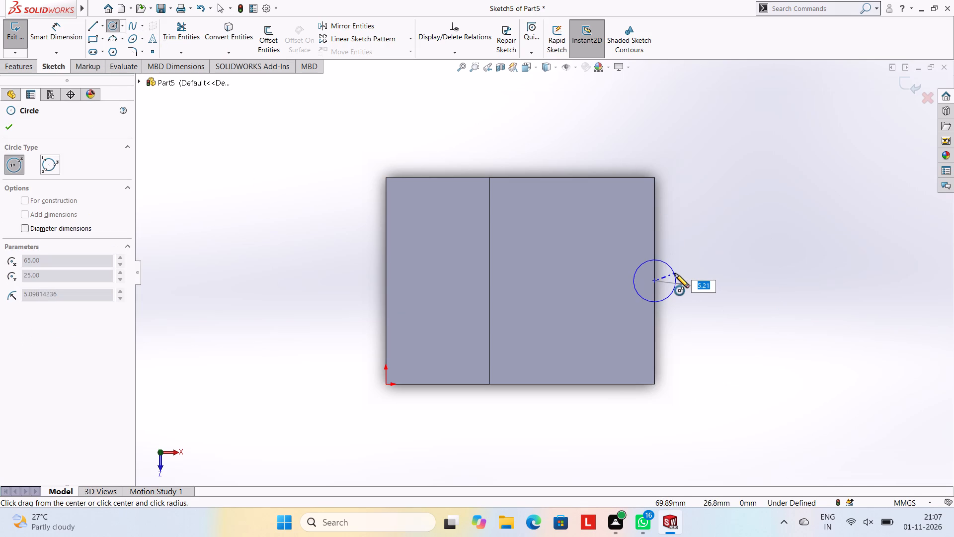
type("15")
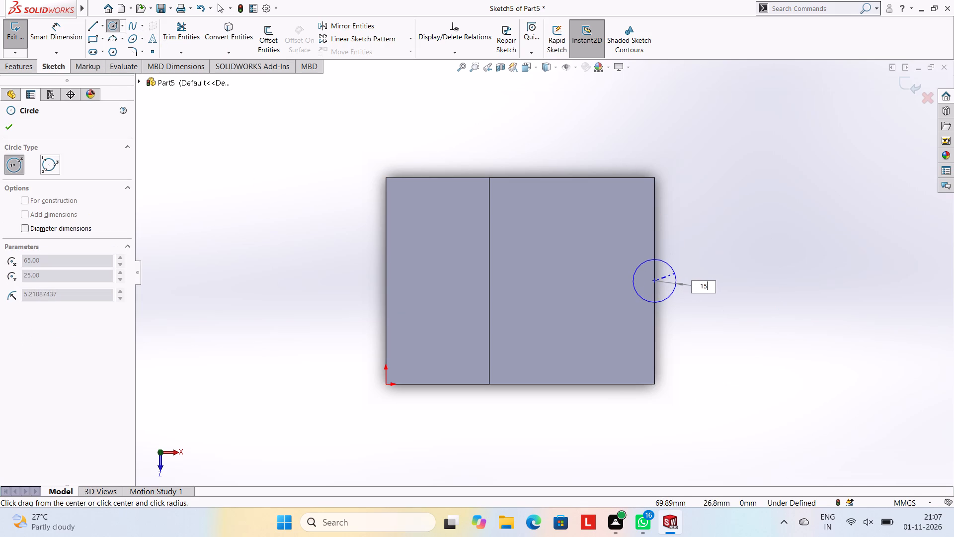
key("Return")
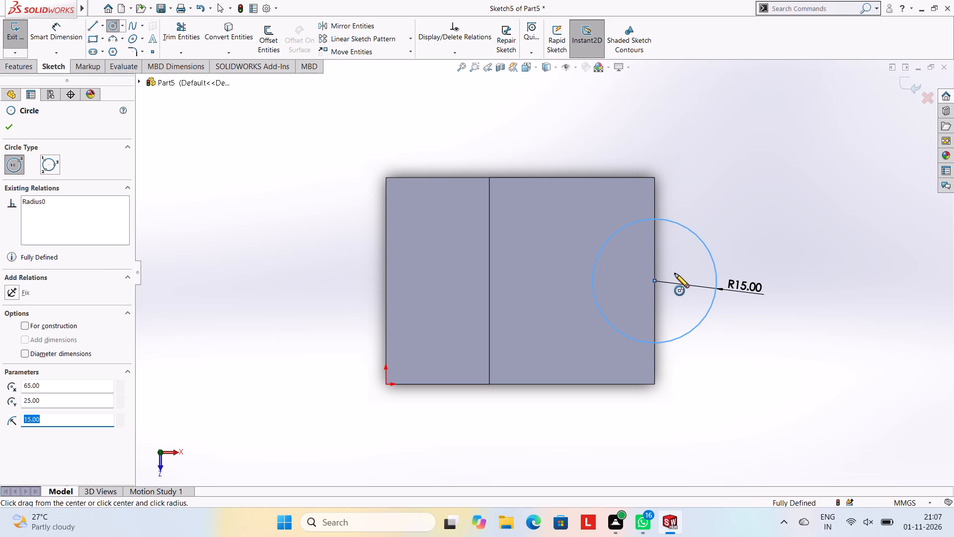
key("Escape")
key("Escape")
key("Escape")
key("Escape")
key("Escape")
key("Escape")
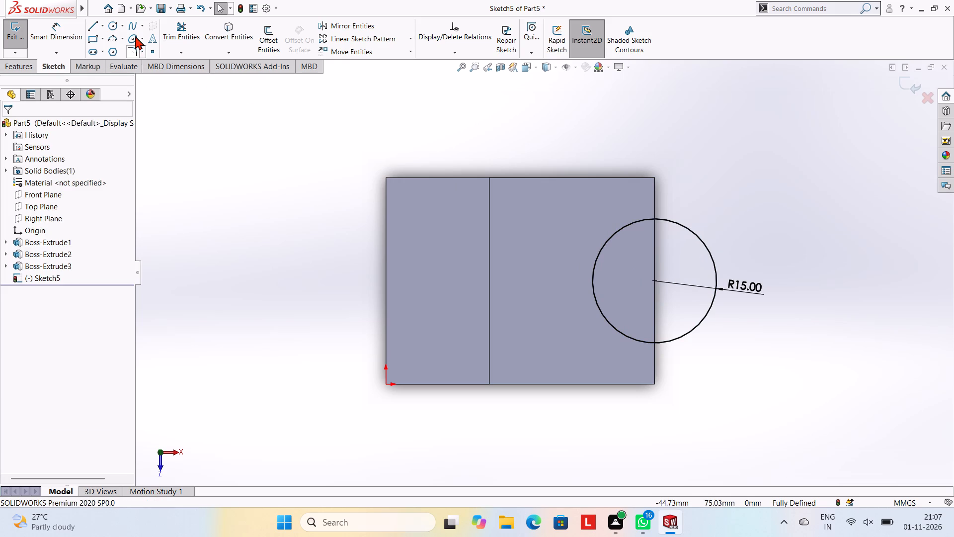
Cut-extrude the 15 mm radius circle as a blind cut 50 mm deep through the step's outer end.
left_click(24, 68)
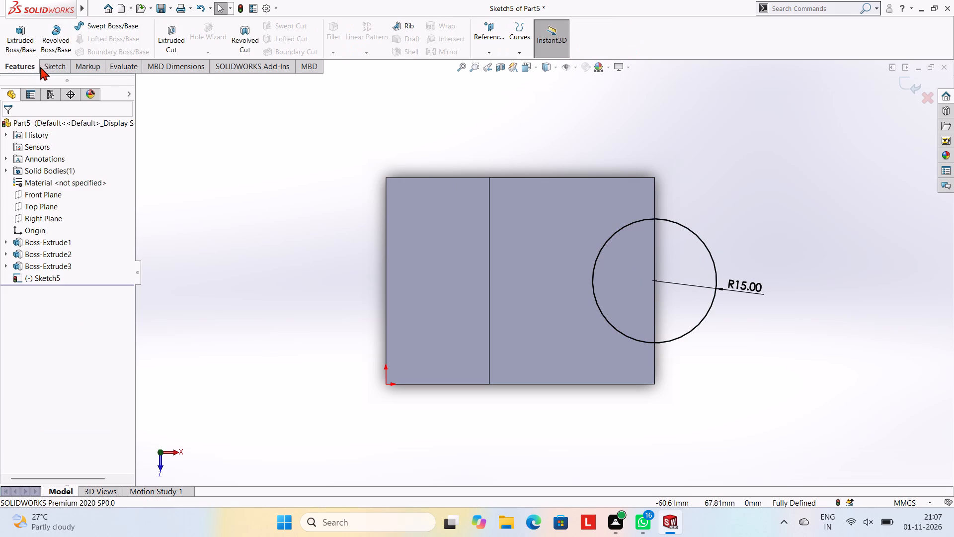
left_click(169, 31)
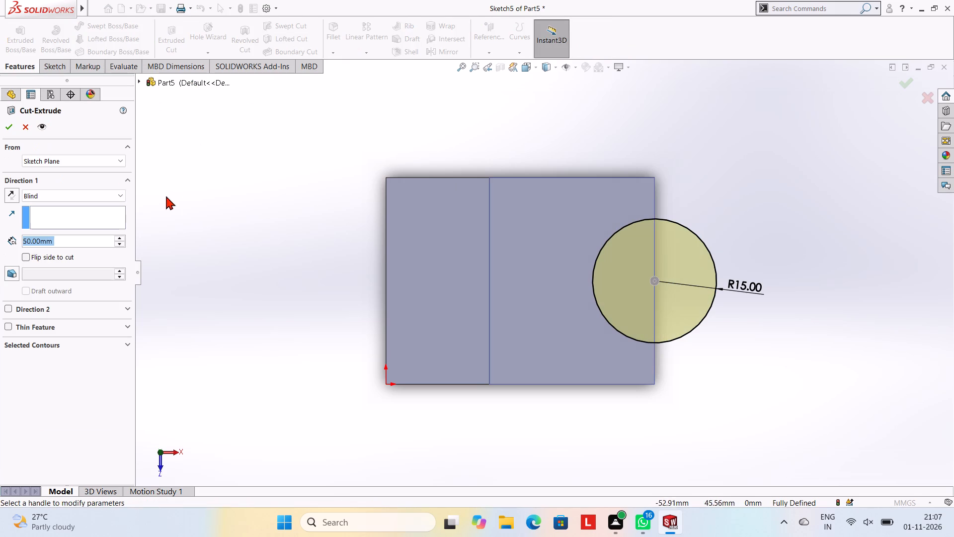
left_click(6, 123)
left_click(288, 167)
Open a new sketch on the part's tall flat back face, opposite the semicircular cutout, viewed square-on.
middle_click_drag(519, 310, 504, 186)
middle_click_drag(652, 210, 645, 164)
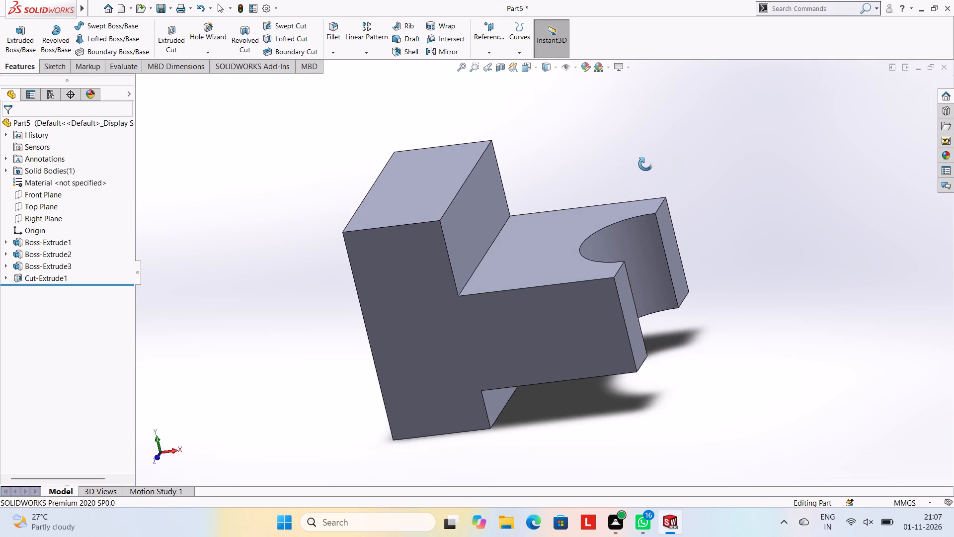
middle_click_drag(645, 164, 661, 170)
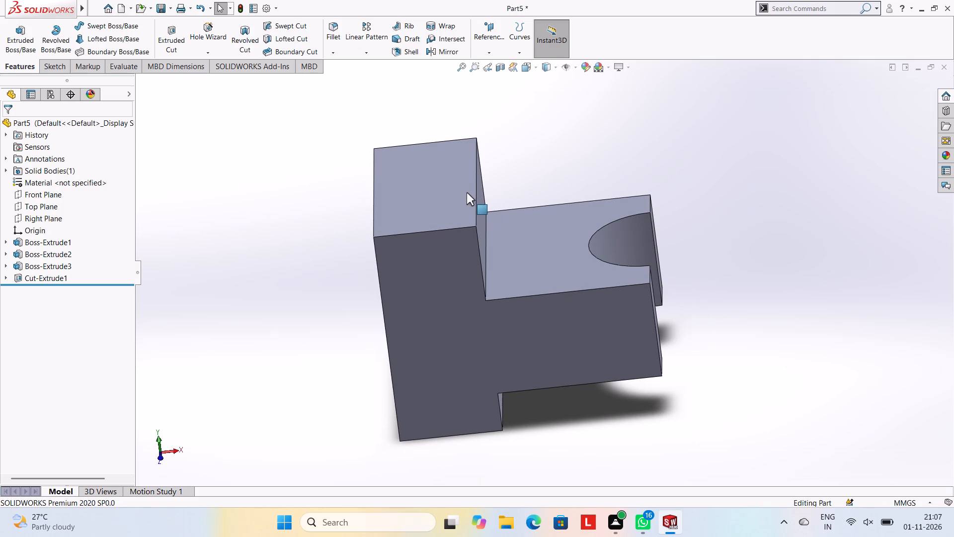
middle_click_drag(471, 199, 553, 212)
left_click(480, 280)
left_click(525, 251)
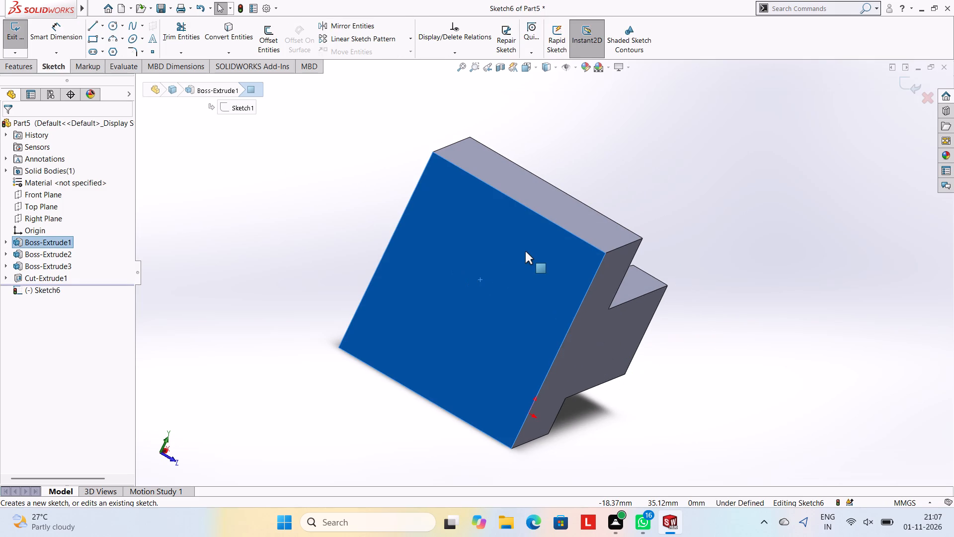
key("ctrl+8")
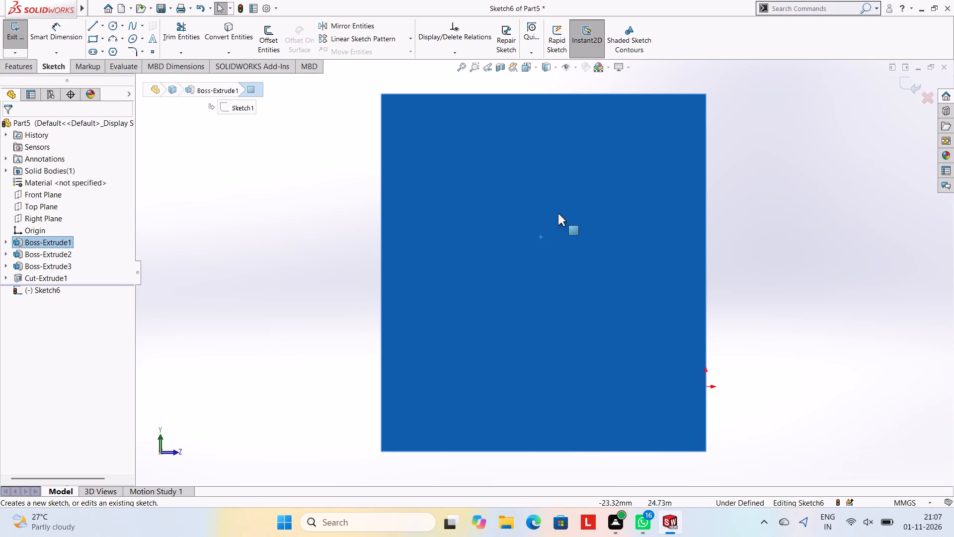
scroll(525, 223, "up", 3)
scroll(579, 212, "up", 2)
scroll(591, 198, "down", 3)
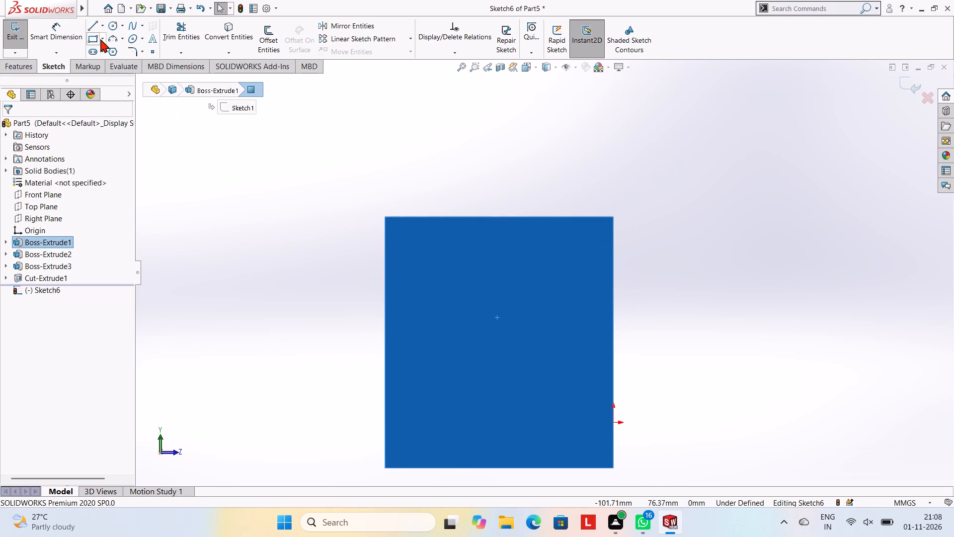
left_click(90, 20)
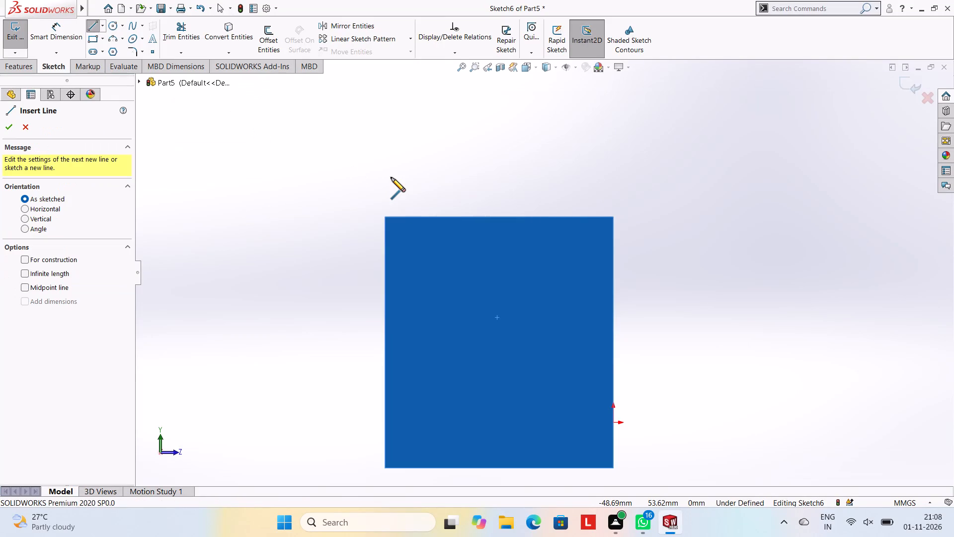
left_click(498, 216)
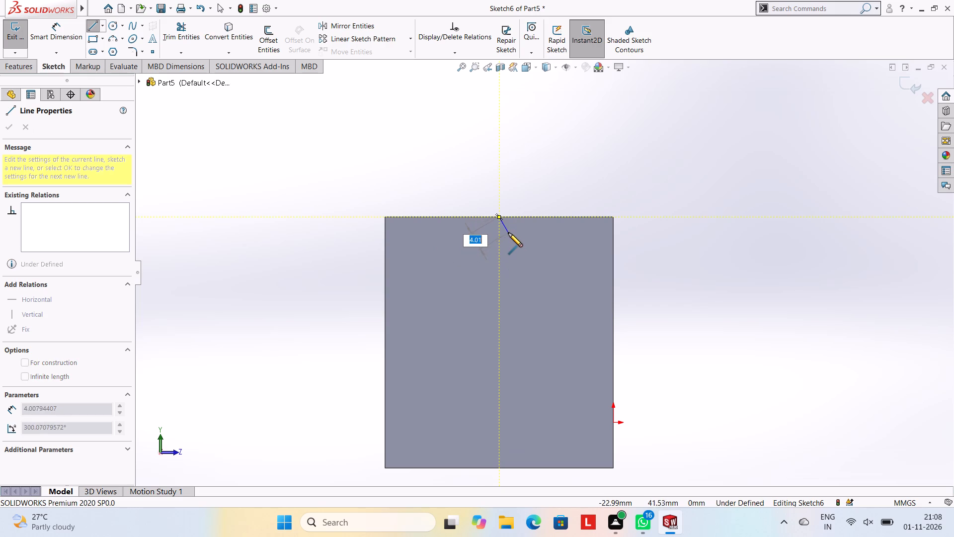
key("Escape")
Sketch a circle of radius 25 mm centred on the midpoint of the back face's top edge.
left_click(114, 23)
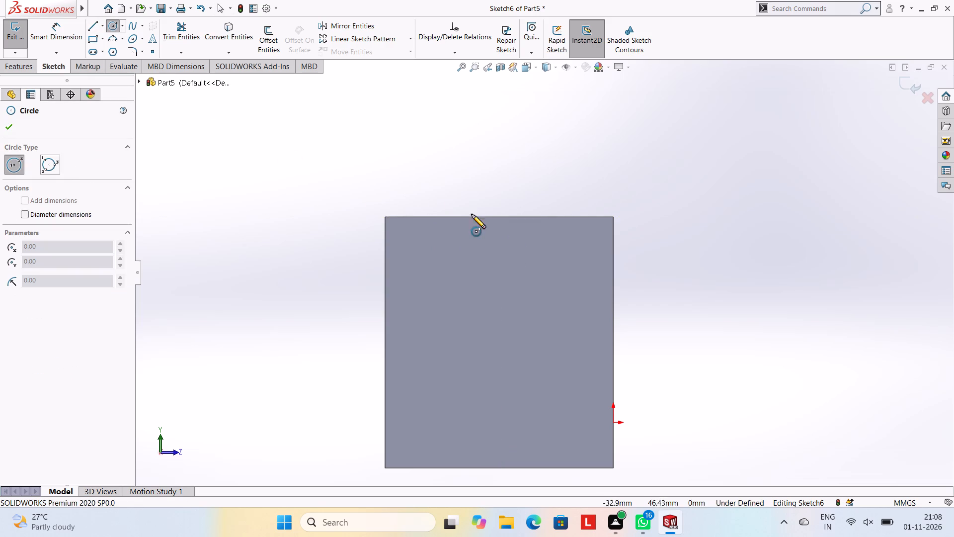
left_click(498, 216)
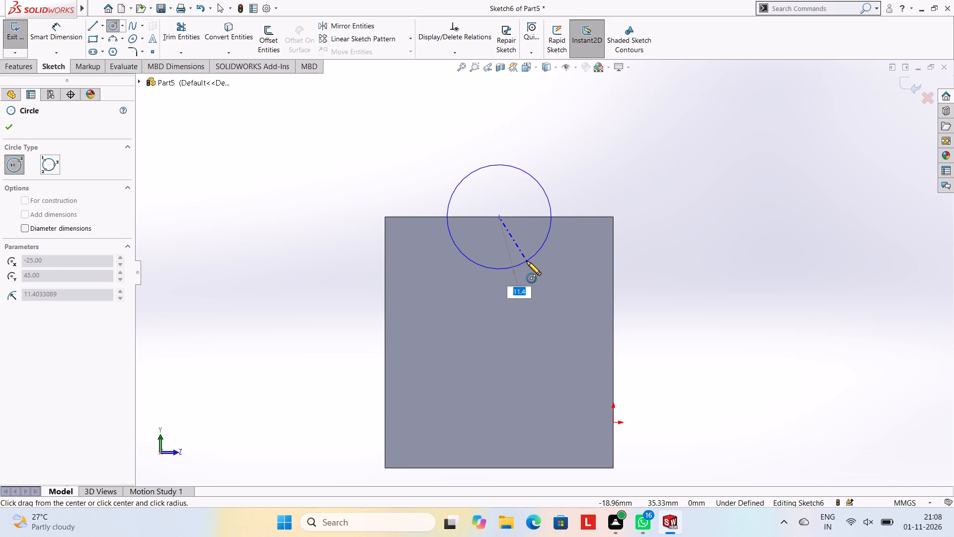
type("25")
key("Return")
key("Escape")
key("Escape")
key("Escape")
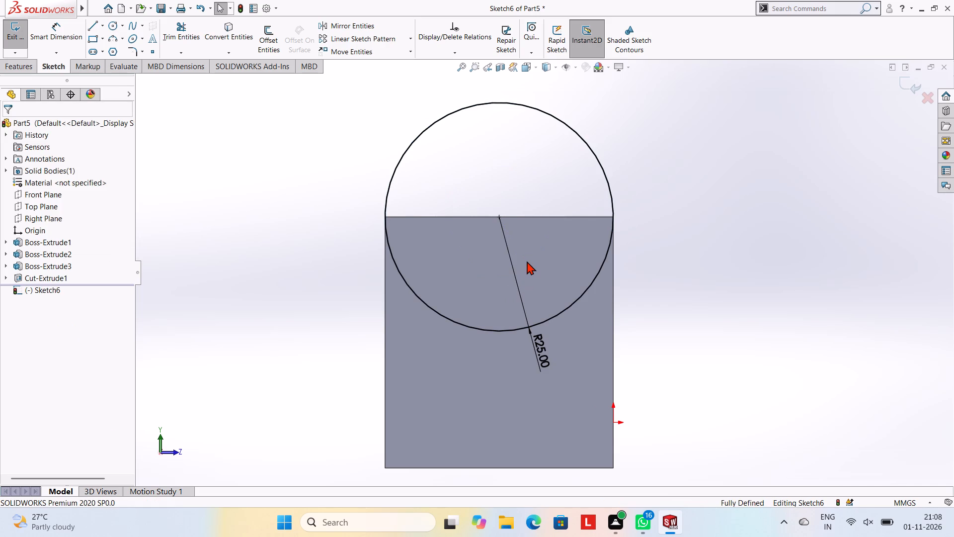
Extrude the 25 mm radius circle as a merged blind boss 15 mm deep in the reversed direction, over the part.
middle_click_drag(326, 180, 384, 201)
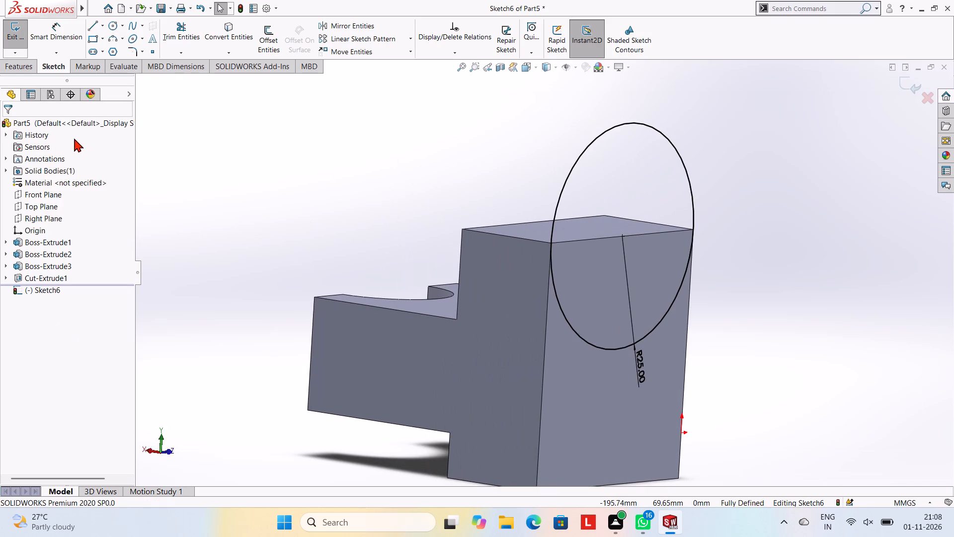
left_click(12, 64)
left_click(17, 27)
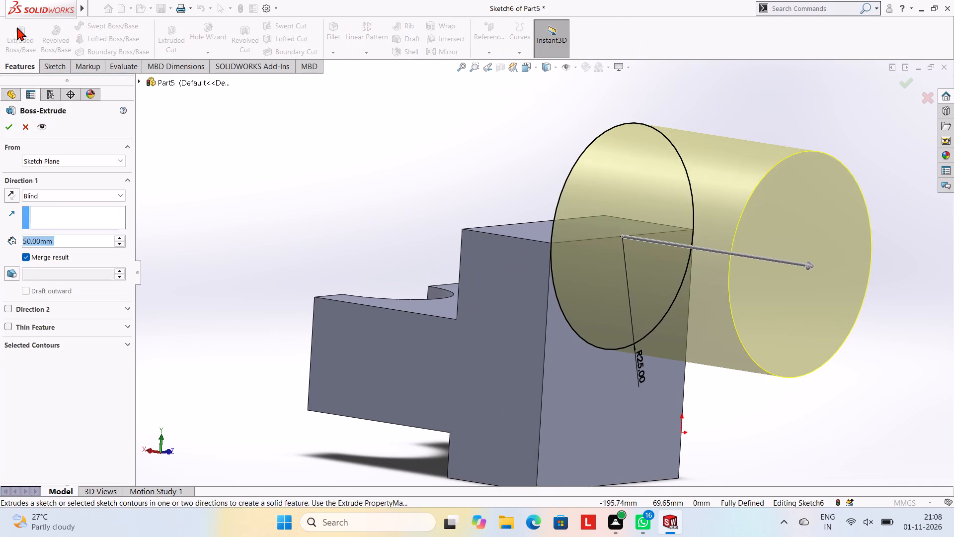
left_click(9, 197)
left_click(53, 240)
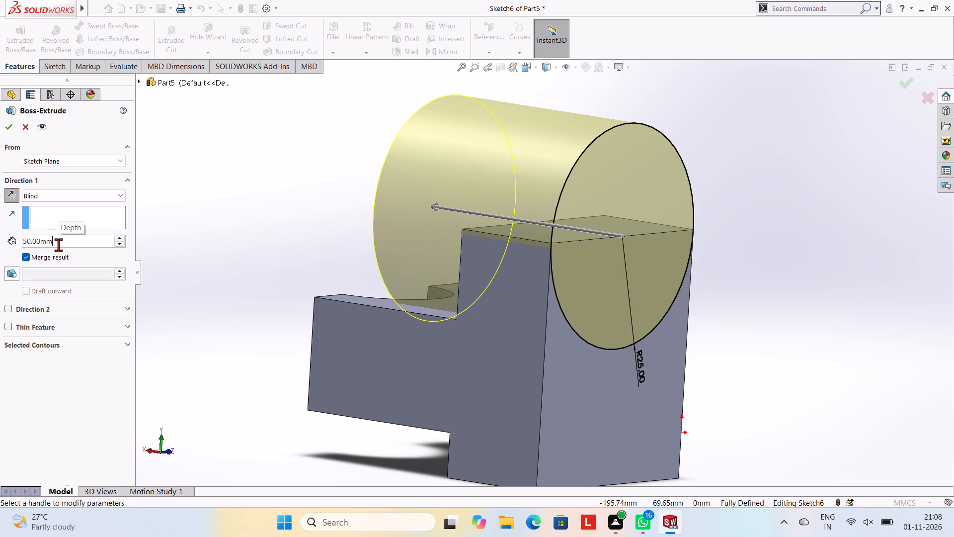
key("BackSpace")
key("BackSpace")
key("BackSpace")
key("BackSpace")
key("BackSpace")
key("BackSpace")
key("BackSpace")
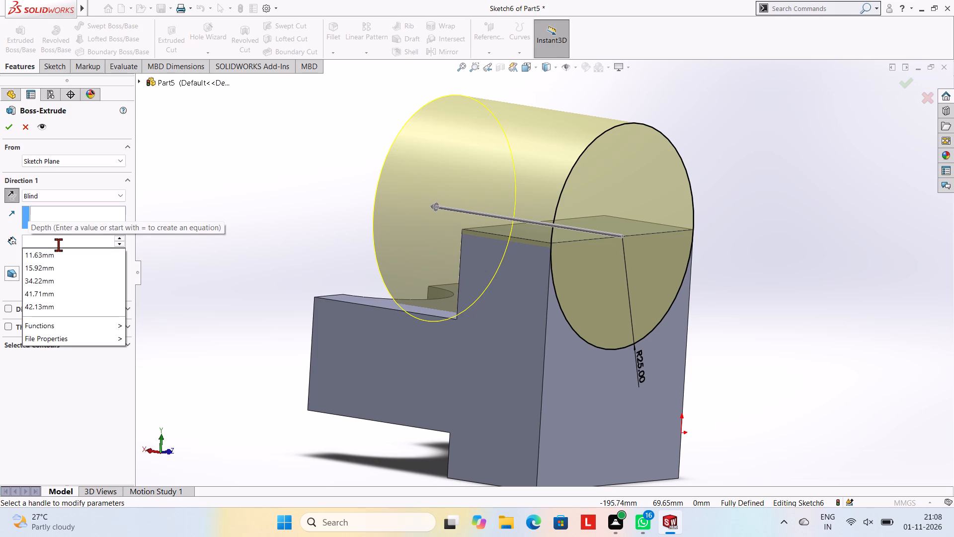
type("15")
key("Return")
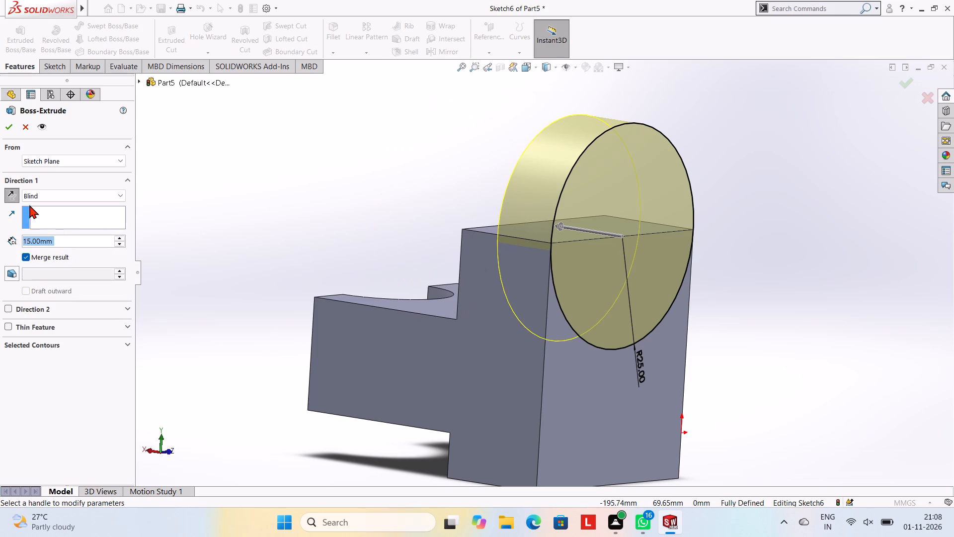
left_click(10, 131)
left_click(189, 166)
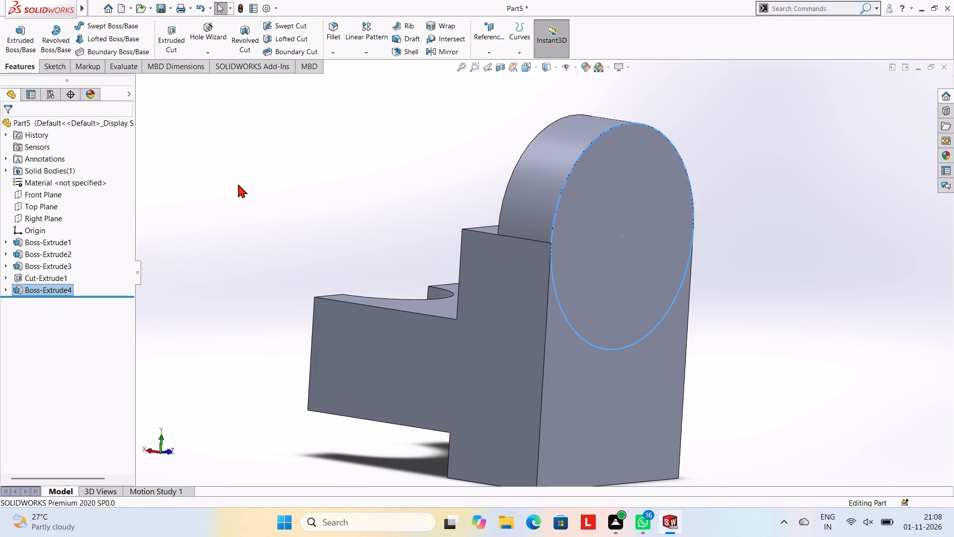
Open a new sketch on the front semicircular face of the rounded top, viewed square-on.
middle_click_drag(250, 179, 354, 235)
scroll(515, 246, "up", 3)
middle_click_drag(455, 230, 519, 302)
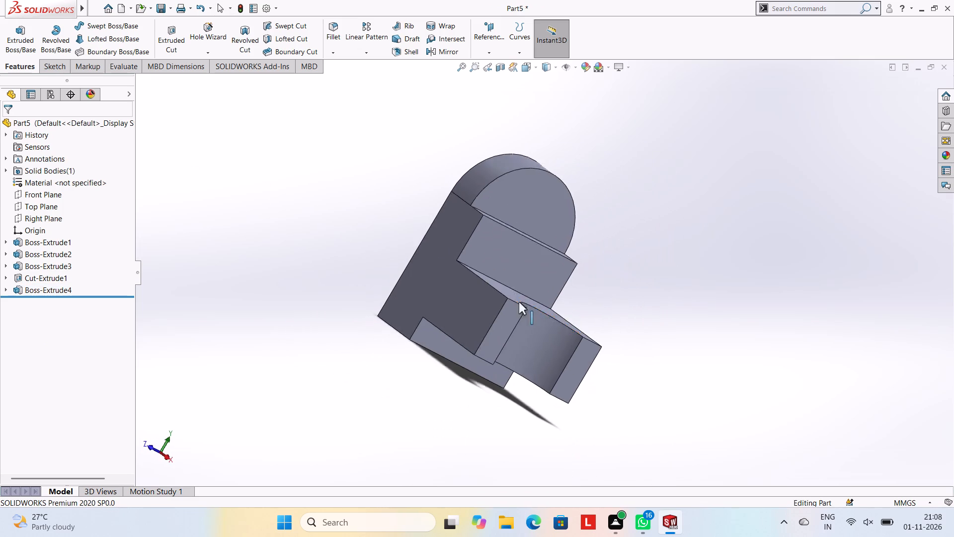
middle_click_drag(519, 302, 522, 304)
middle_click_drag(612, 267, 584, 272)
left_click(546, 199)
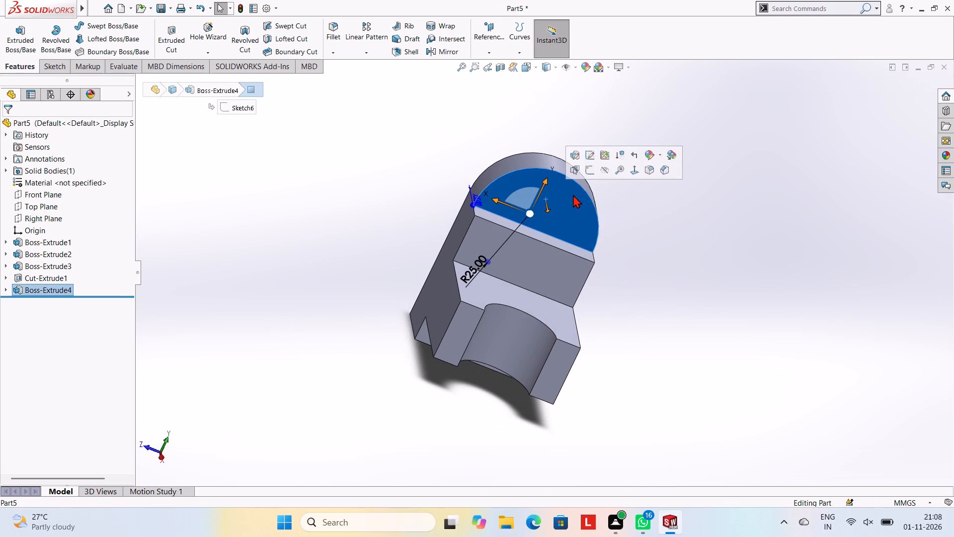
left_click(594, 168)
key("ctrl+8")
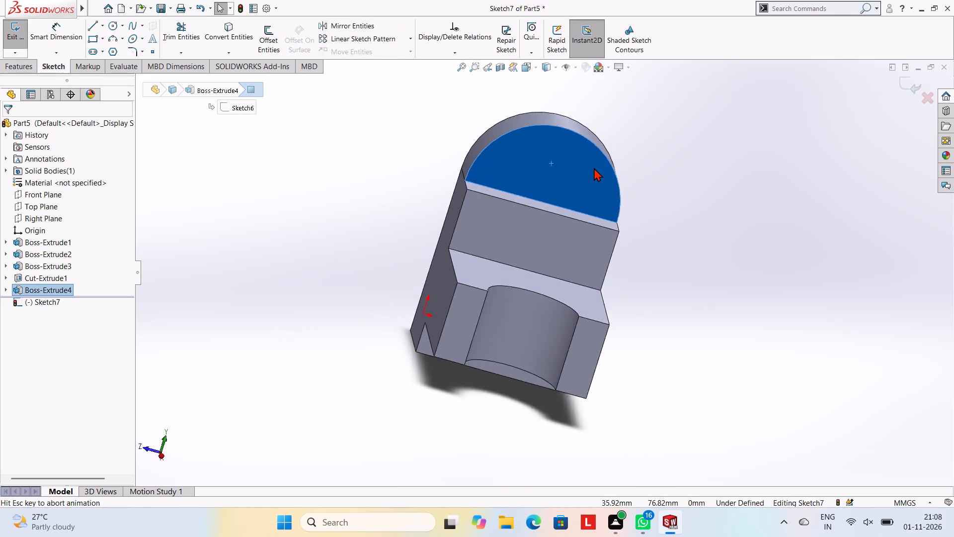
scroll(615, 172, "up", 3)
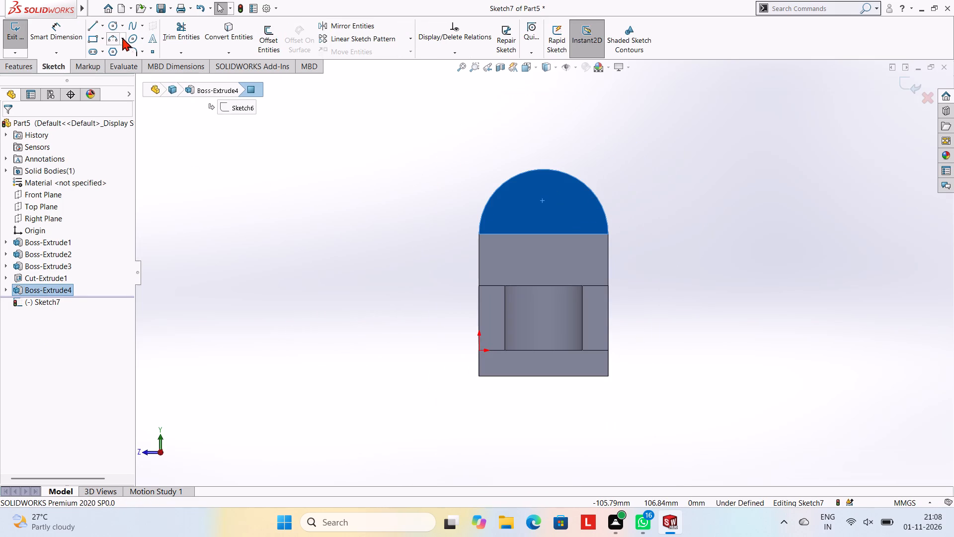
Sketch a circle of radius 15 mm centred on the midpoint of the semicircular face's straight bottom edge.
left_click(109, 28)
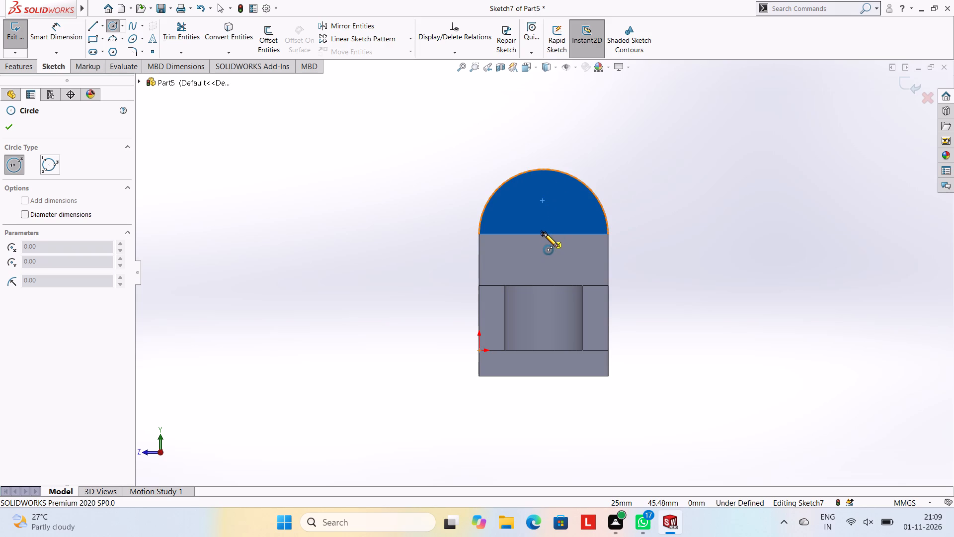
left_click(544, 233)
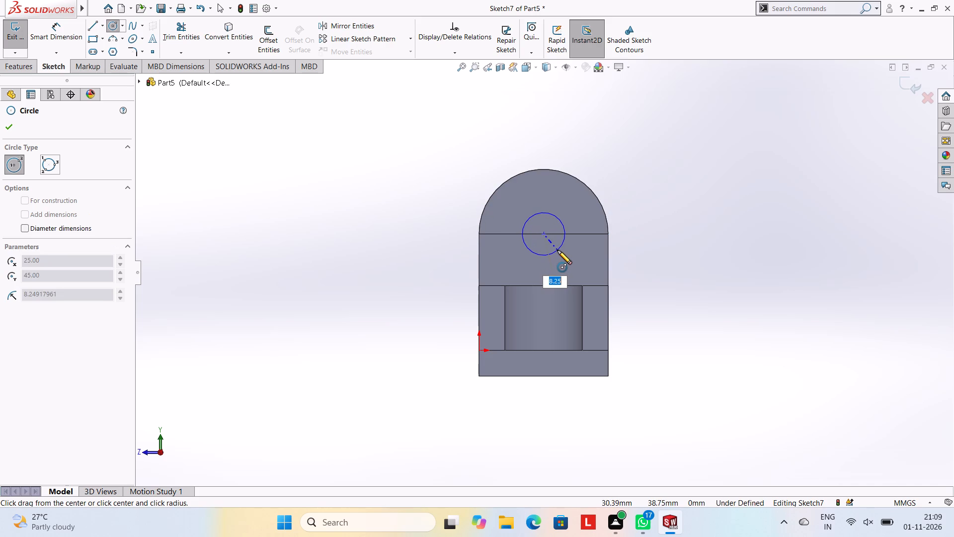
type("15")
key("Return")
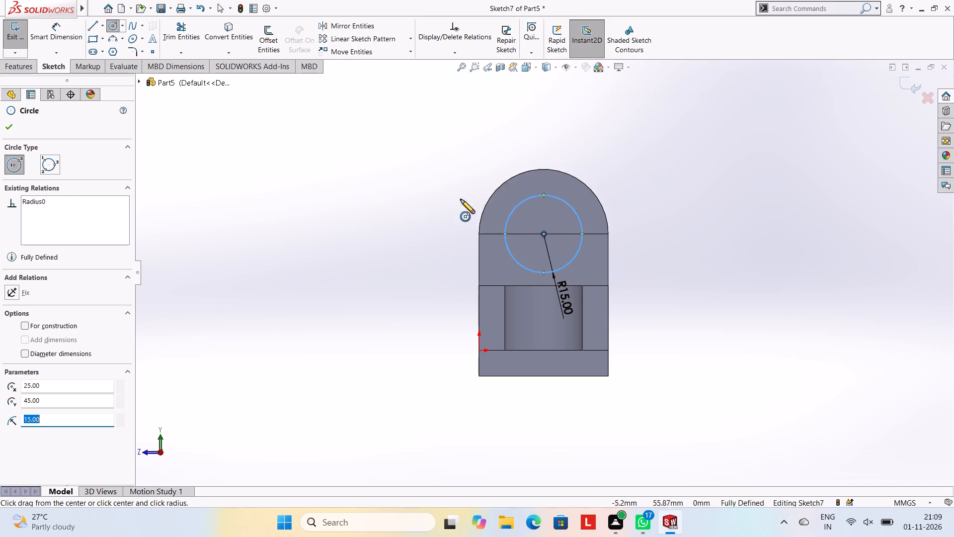
scroll(456, 194, "up", 2)
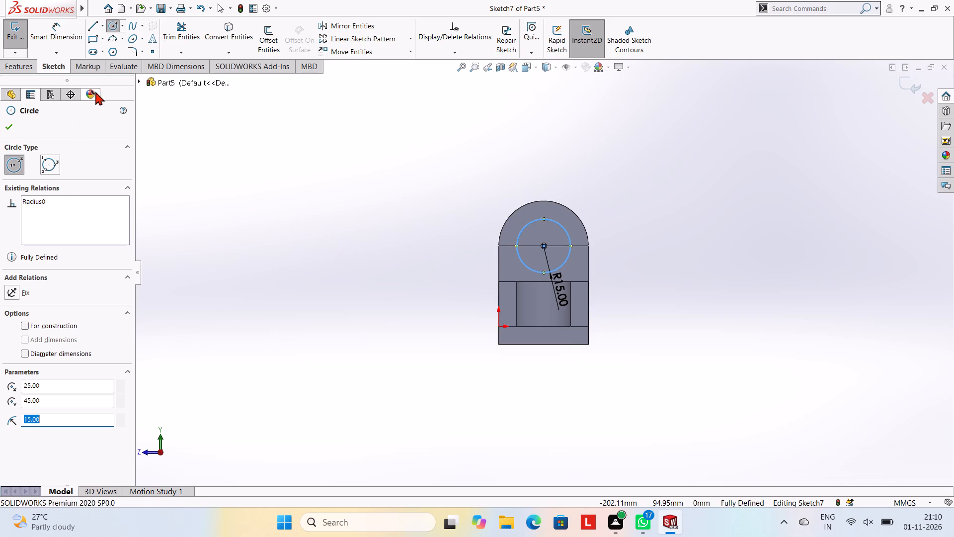
scroll(468, 189, "down", 3)
key("Escape")
key("Escape")
scroll(854, 321, "down", 3)
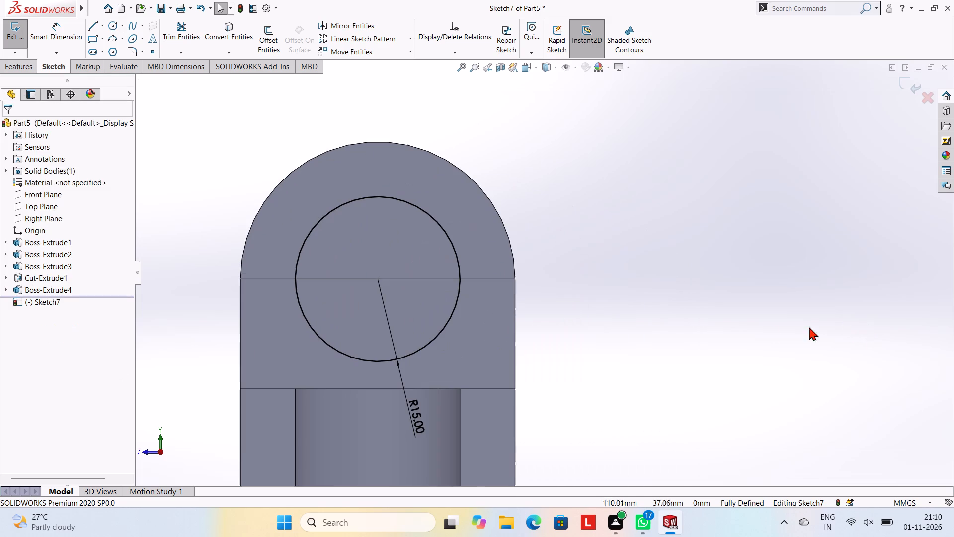
Draw a horizontal line across the circle's full diameter and trim away the circle's lower half.
left_click(93, 28)
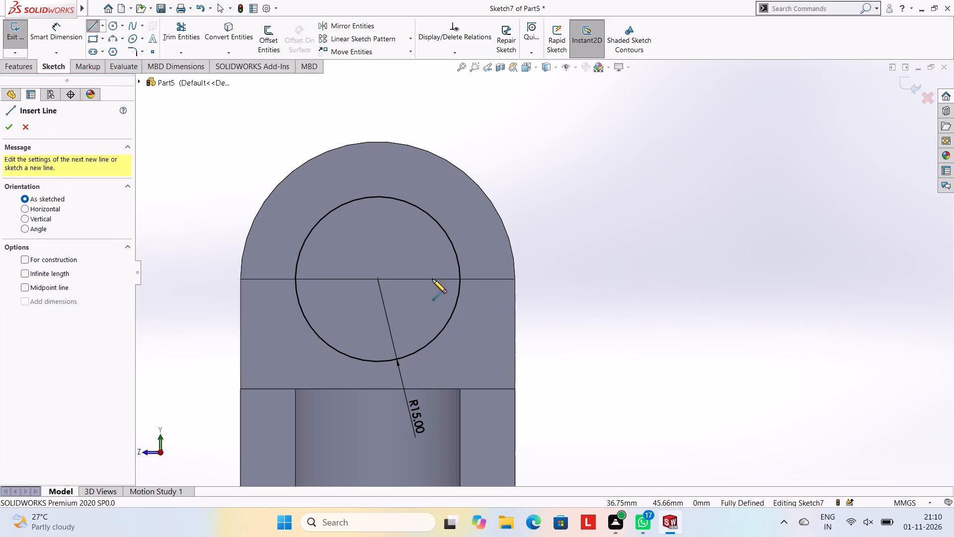
left_click(296, 279)
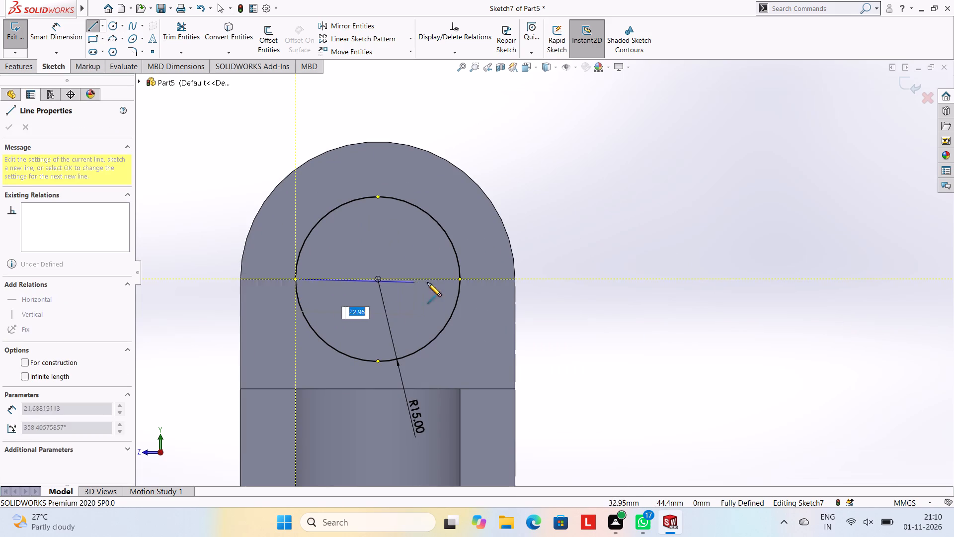
left_click(460, 279)
key("Escape")
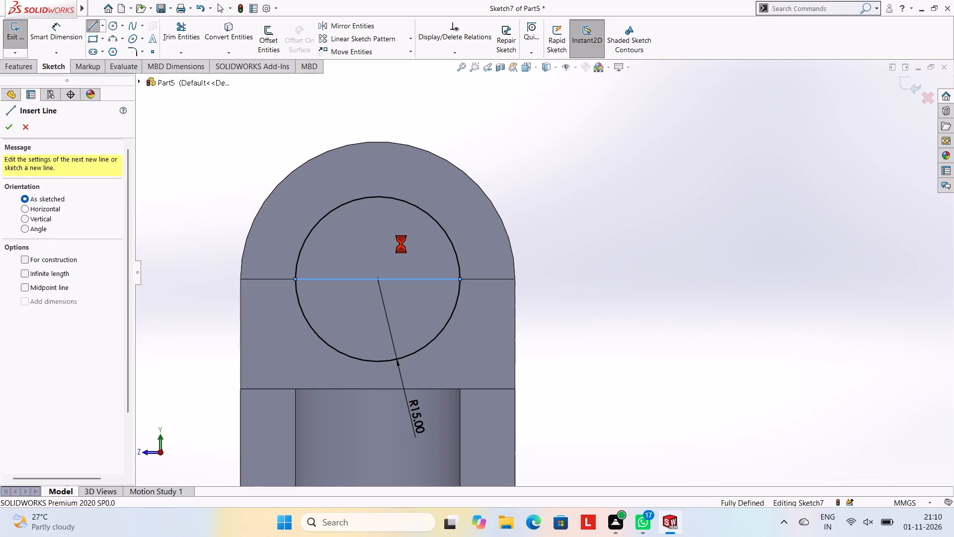
key("Escape")
key("Escape")
left_click(190, 40)
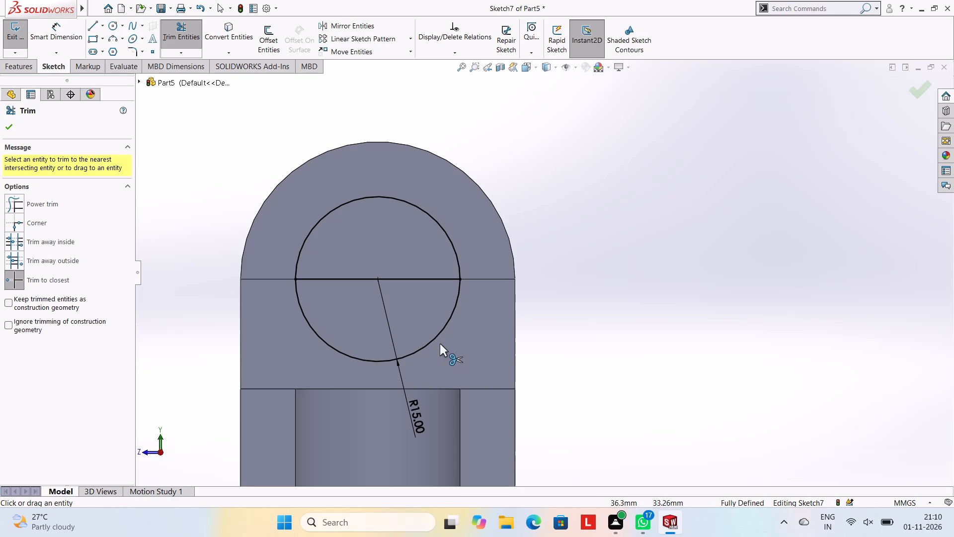
left_click(434, 341)
key("Escape")
key("Escape")
Cut-extrude the 15 mm radius semicircle as a blind cut 15 mm deep through the rounded top.
scroll(410, 293, "up", 3)
middle_click_drag(380, 159, 418, 179)
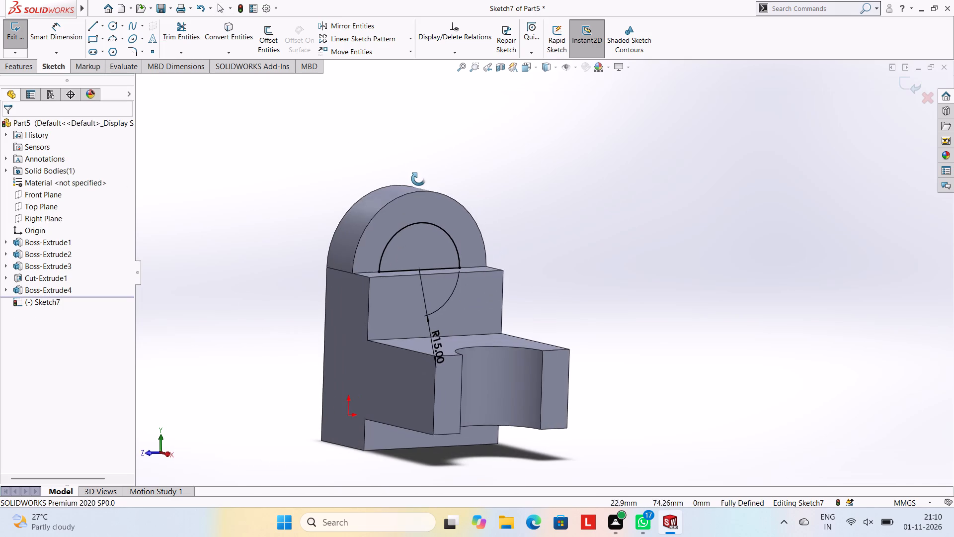
middle_click_drag(418, 179, 419, 179)
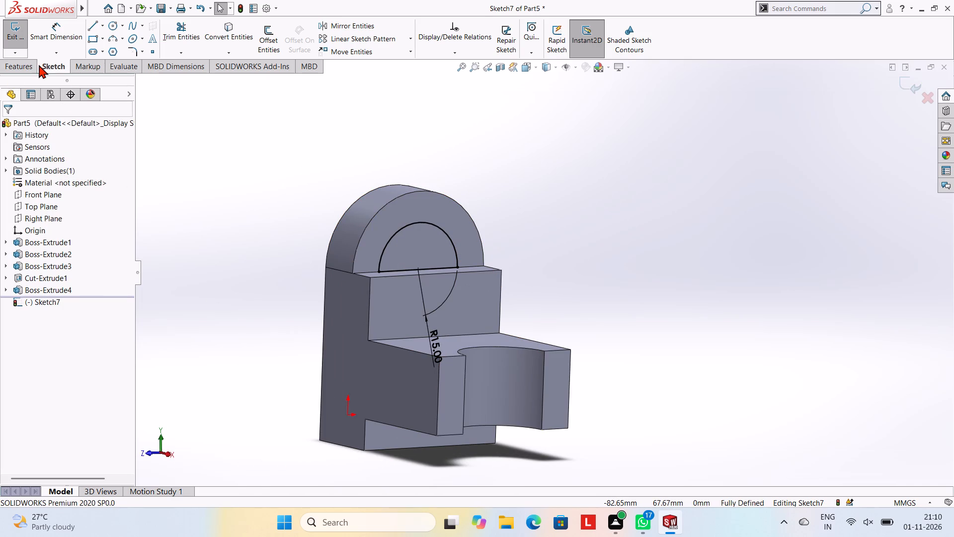
left_click(27, 64)
left_click(177, 33)
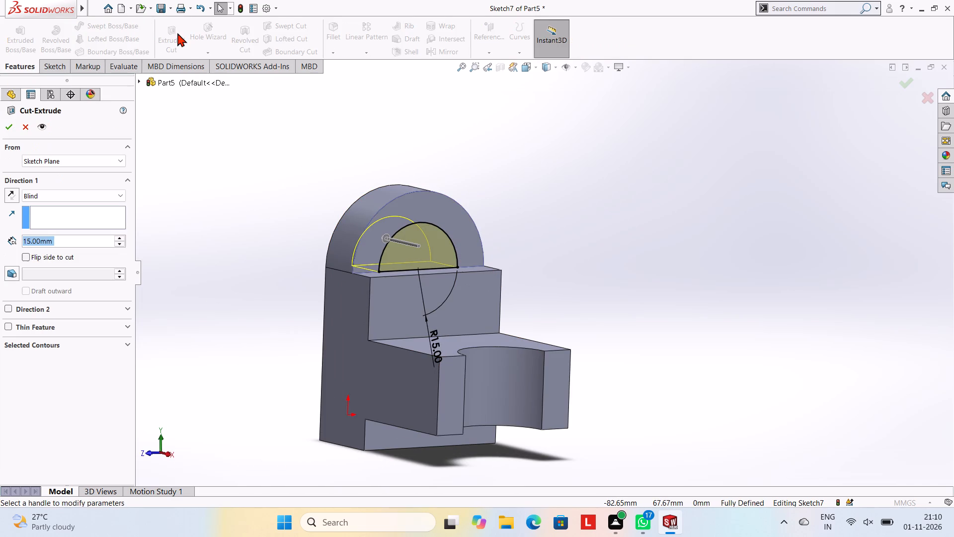
middle_click_drag(207, 214, 276, 238)
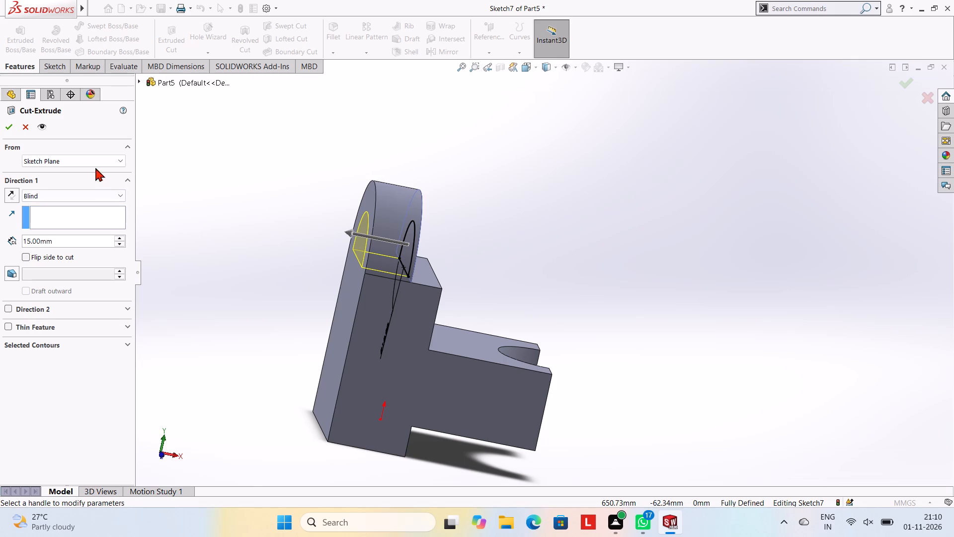
left_click(2, 124)
left_click(176, 147)
Open a new sketch on the part's flat stepped side face, viewed square-on.
middle_click_drag(417, 156, 340, 136)
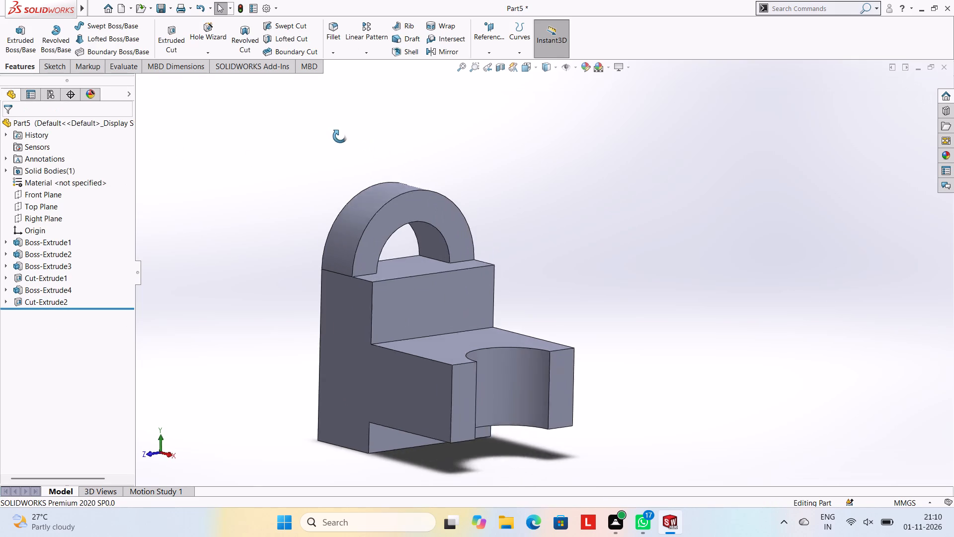
middle_click_drag(340, 136, 338, 136)
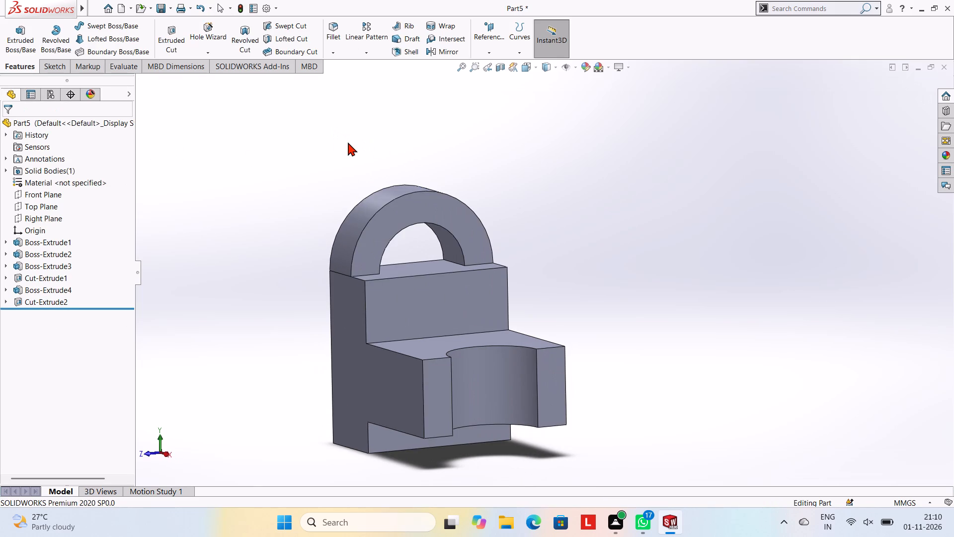
scroll(444, 242, "up", 2)
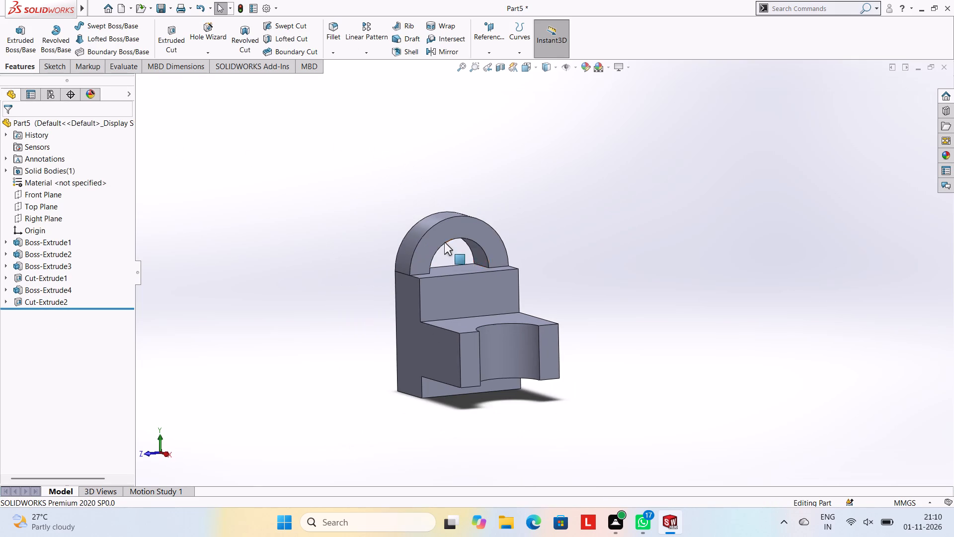
middle_click_drag(542, 270, 559, 278)
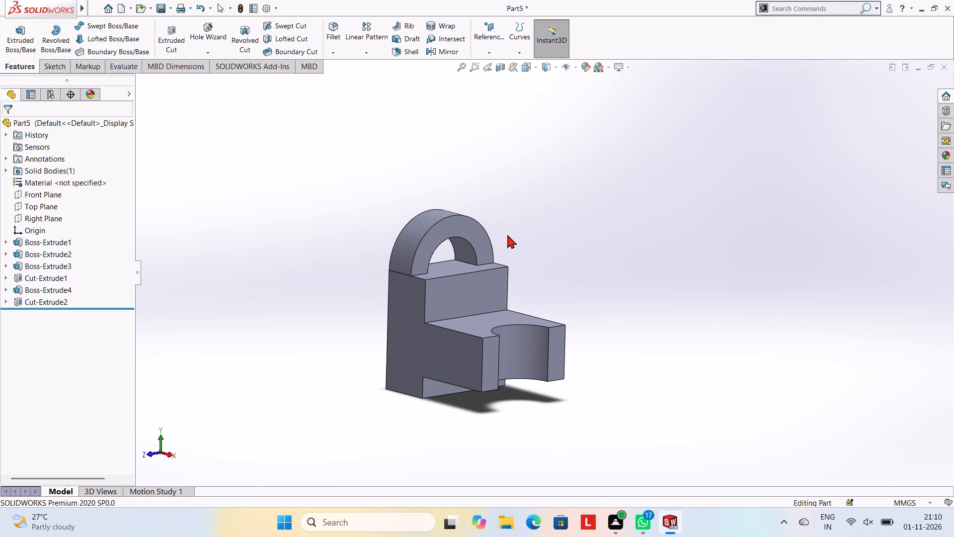
middle_click_drag(580, 268, 587, 271)
scroll(562, 252, "down", 3)
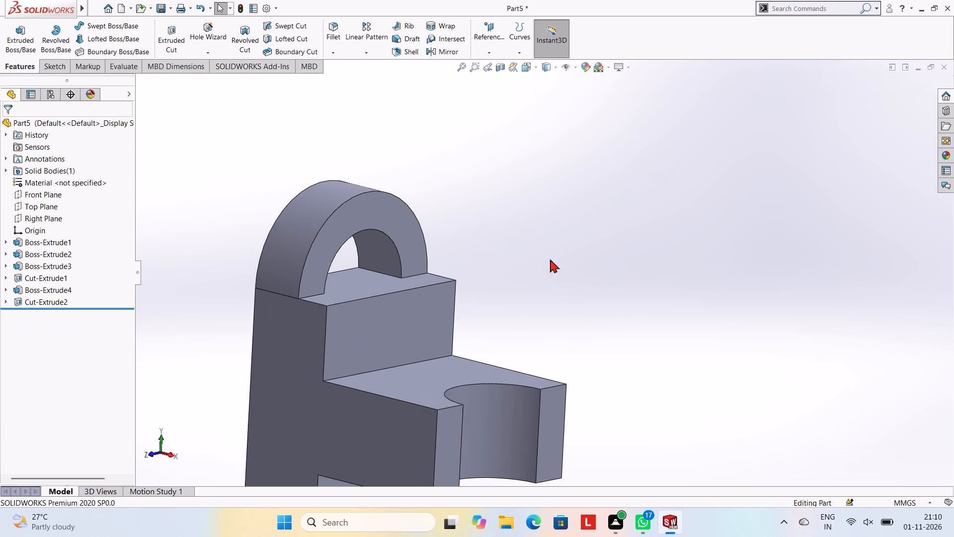
scroll(463, 302, "up", 2)
left_click(347, 318)
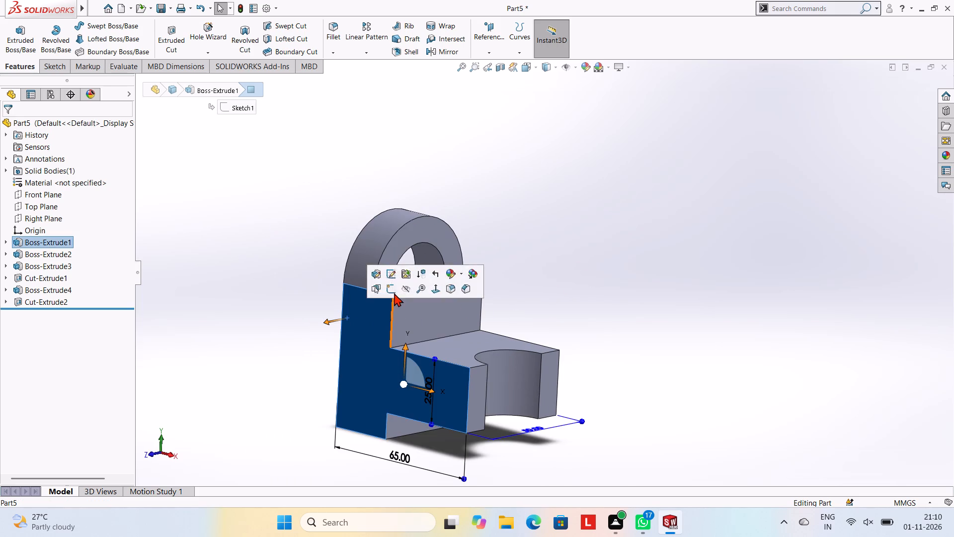
left_click(394, 291)
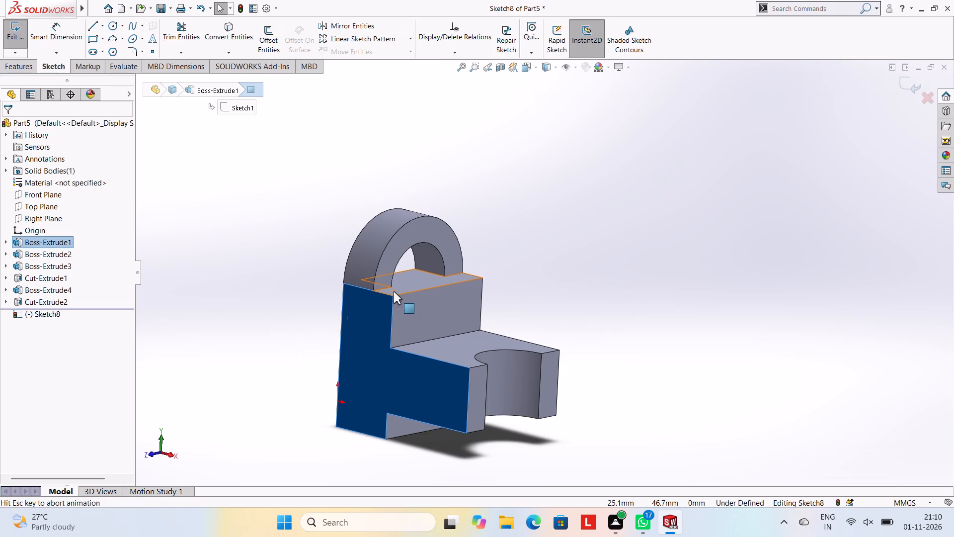
key("ctrl+8")
scroll(559, 259, "up", 3)
scroll(559, 259, "down", 2)
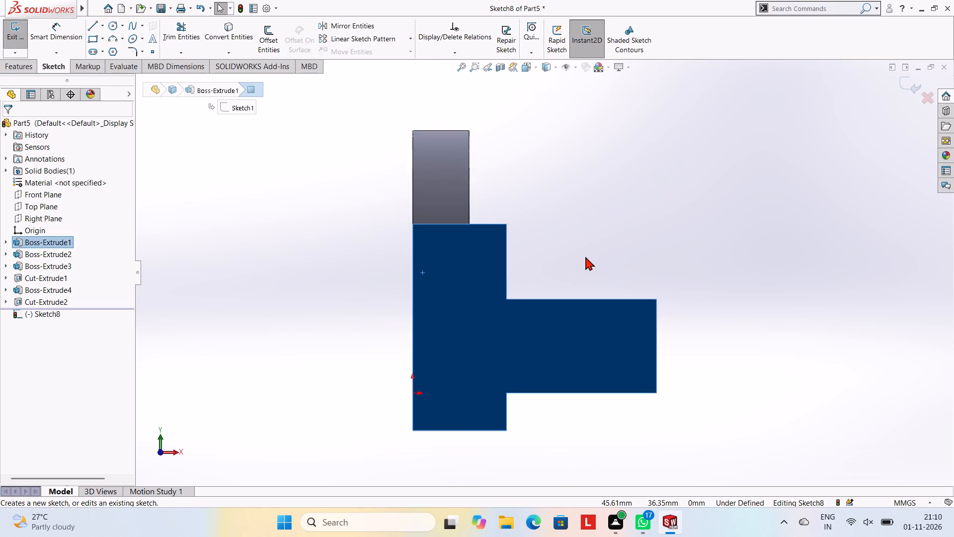
scroll(585, 257, "up", 2)
scroll(622, 265, "down", 2)
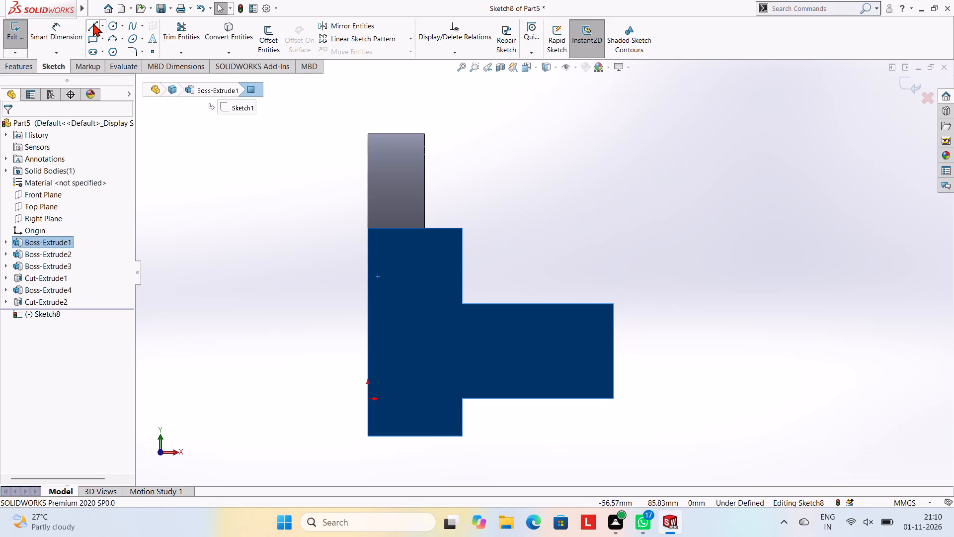
Sketch a closed right triangle with 20 mm legs in the upper step's inner corner, ending at the horizontal edge's midpoint.
left_click(93, 23)
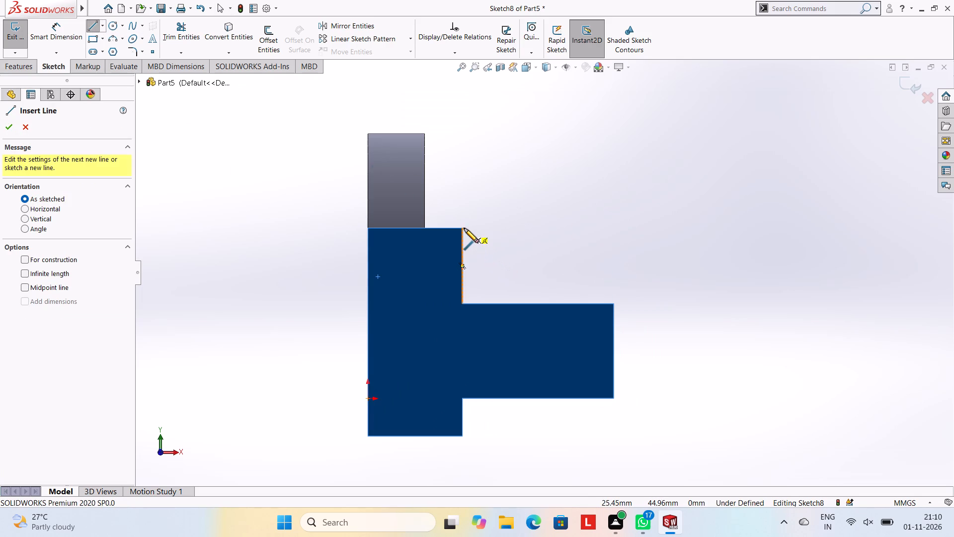
left_click(463, 228)
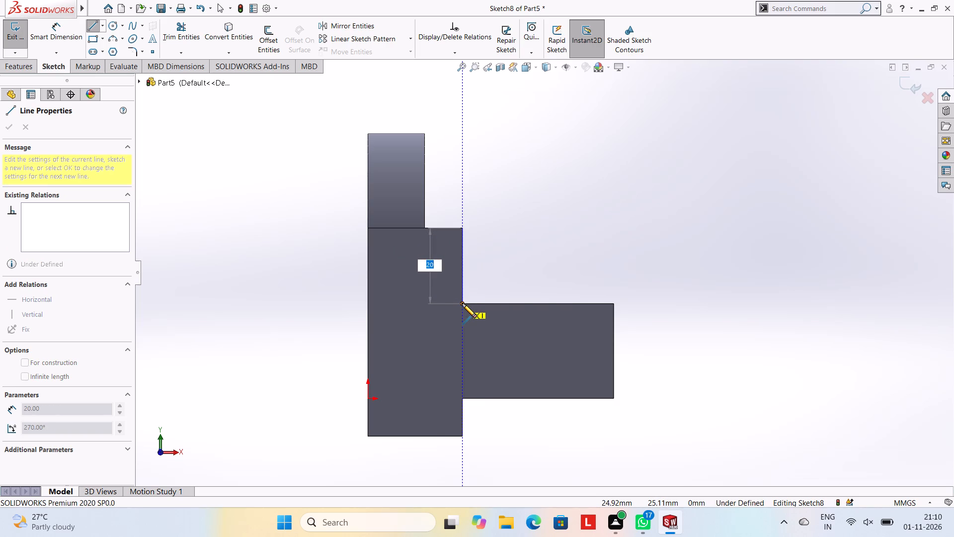
left_click(462, 303)
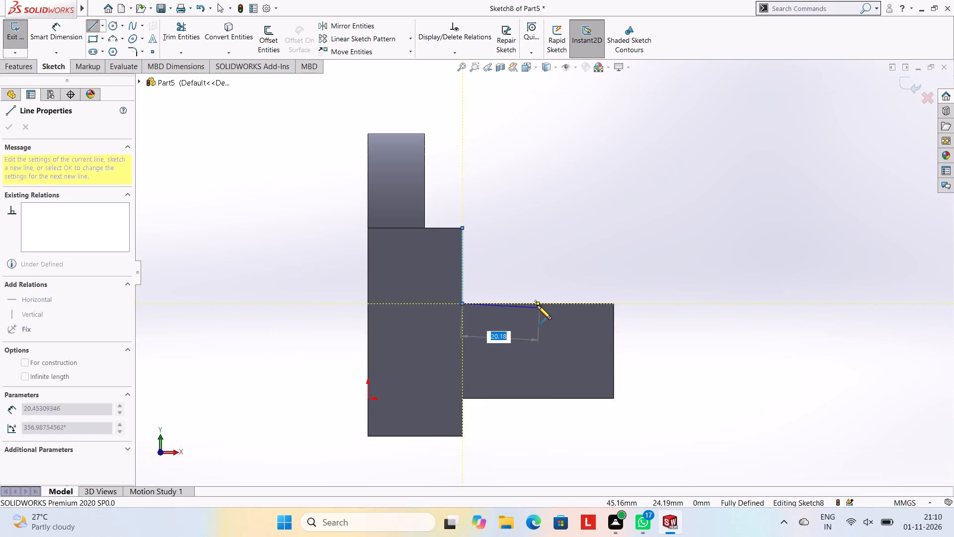
left_click(537, 305)
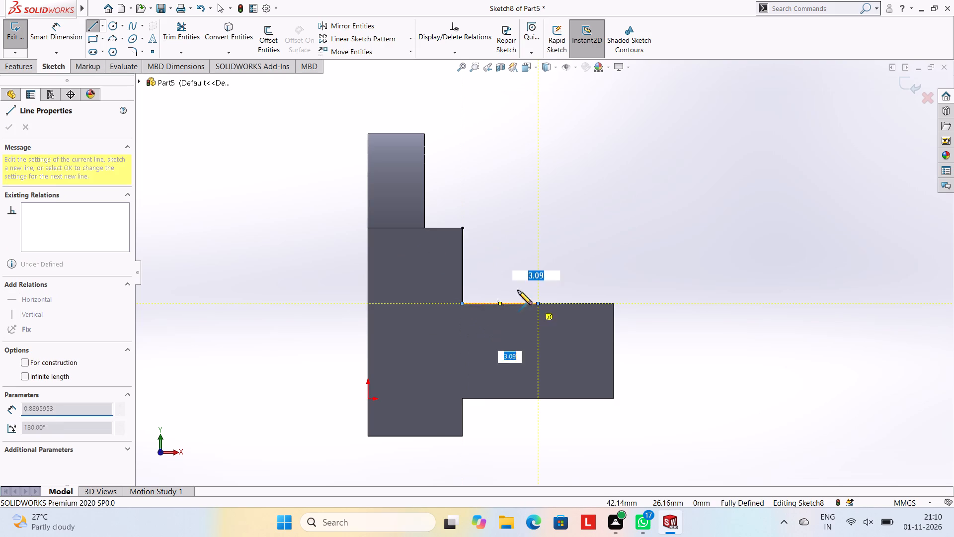
left_click(463, 226)
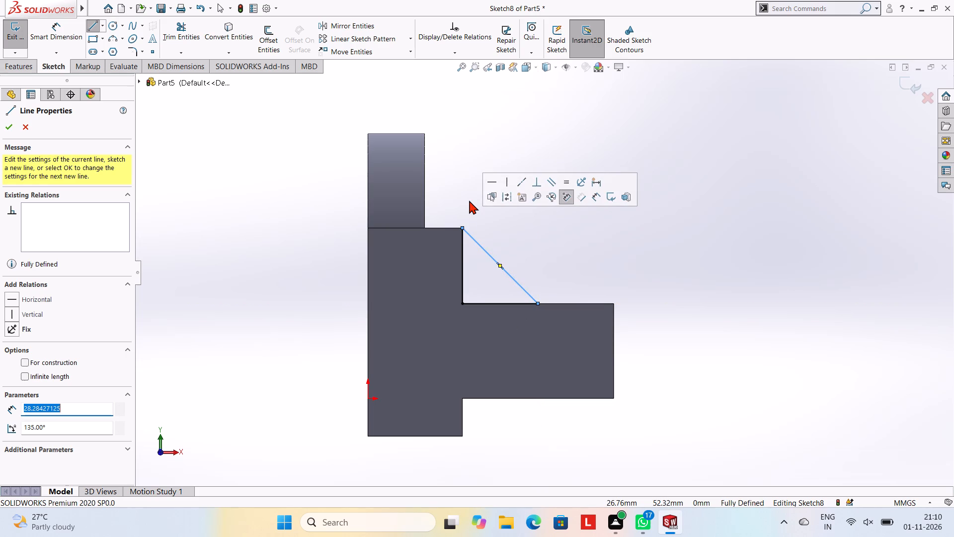
key("Escape")
key("Escape")
key("Escape")
Extrude the triangle as a blind boss 50 mm deep, reversed inward across the step and merged with the part.
middle_click_drag(613, 218, 577, 224)
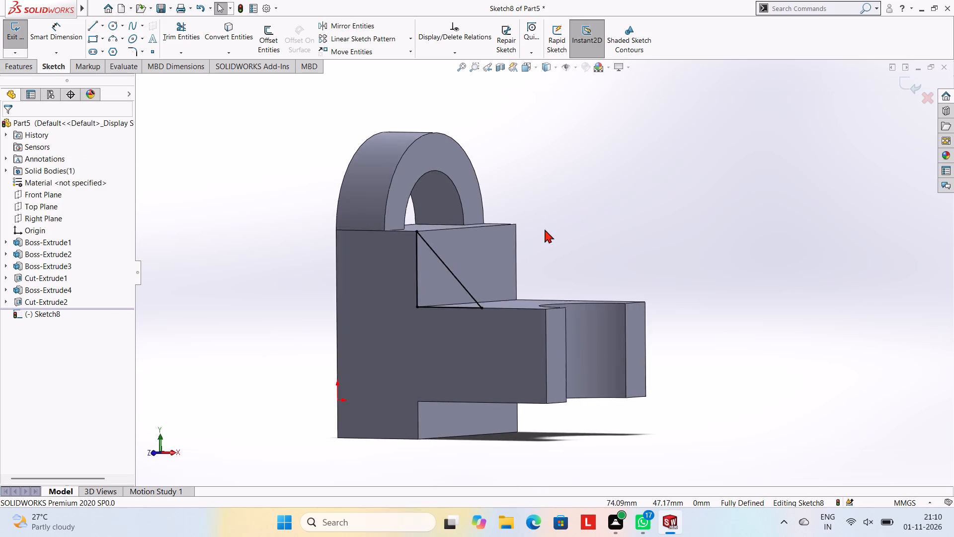
scroll(500, 230, "up", 2)
middle_click_drag(500, 230, 490, 266)
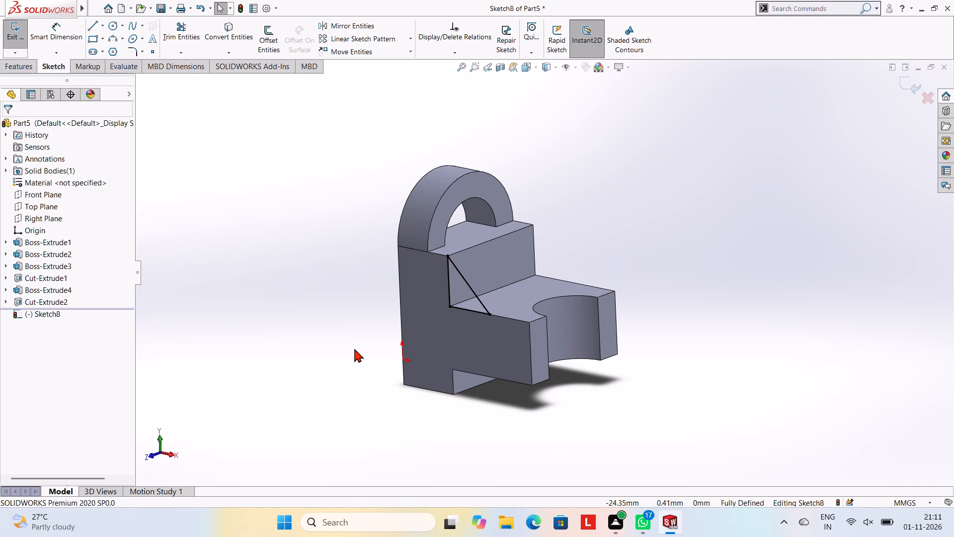
left_click(25, 71)
left_click(18, 38)
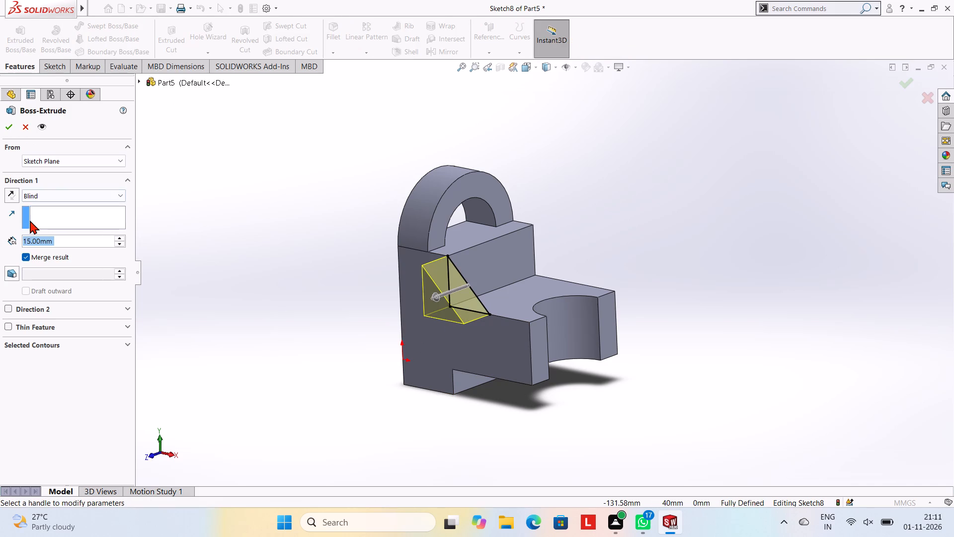
left_click(12, 197)
left_click(62, 240)
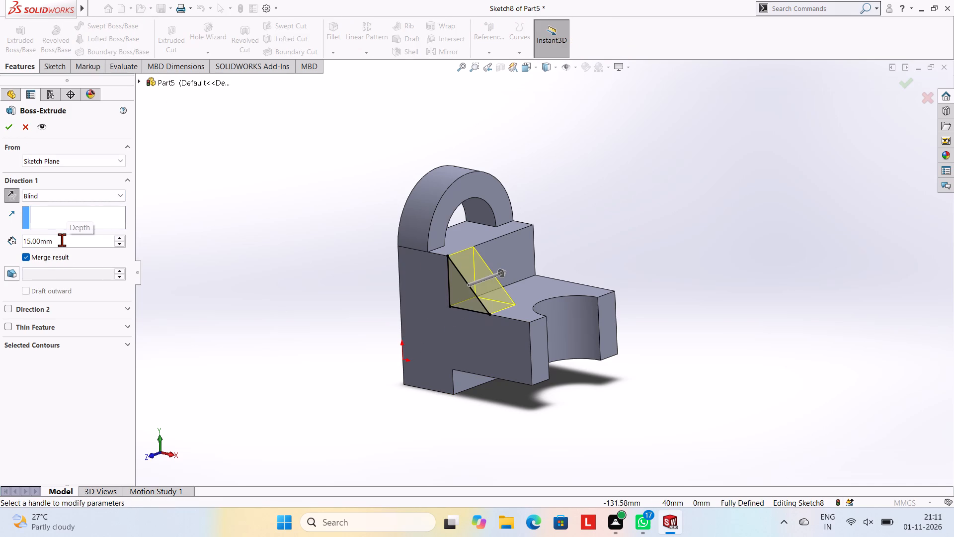
key("BackSpace")
key("BackSpace")
key("BackSpace")
key("BackSpace")
key("BackSpace")
key("BackSpace")
key("BackSpace")
key("BackSpace")
key("BackSpace")
key("BackSpace")
key("BackSpace")
key("BackSpace")
key("BackSpace")
key("BackSpace")
type("50")
key("Return")
left_click(15, 125)
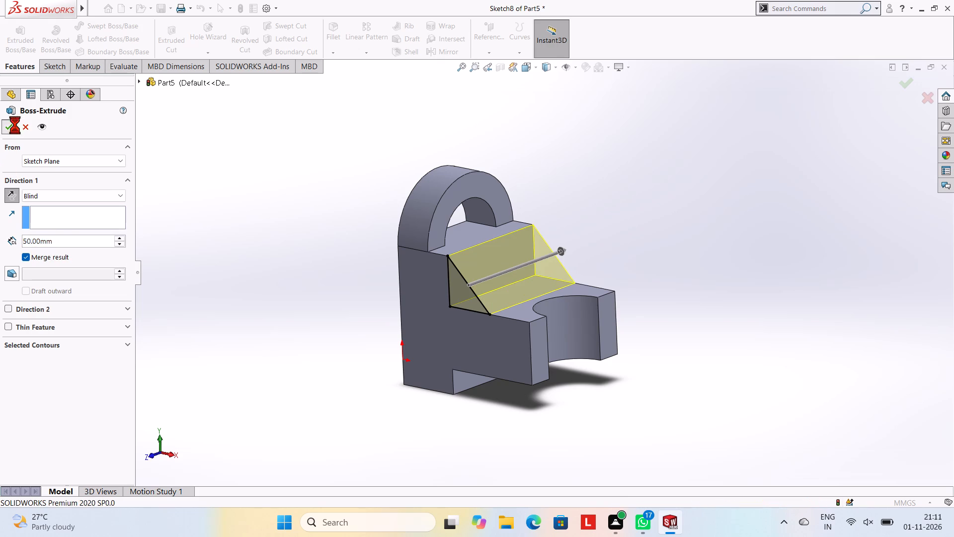
left_click(221, 128)
Open a new sketch on the part's flat side face at the wedge's near end, viewed square-on.
middle_click_drag(680, 164, 666, 170)
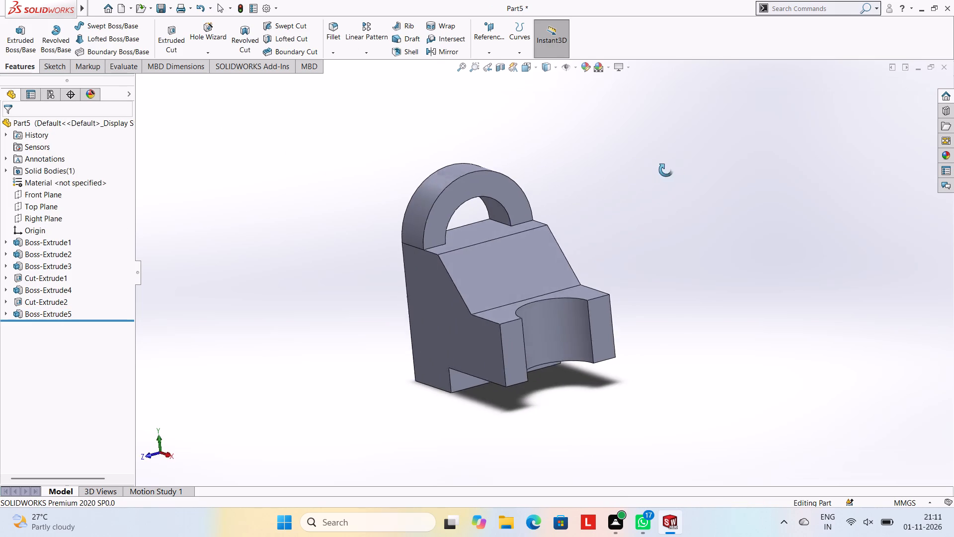
middle_click_drag(666, 170, 680, 173)
left_click(461, 301)
left_click(506, 270)
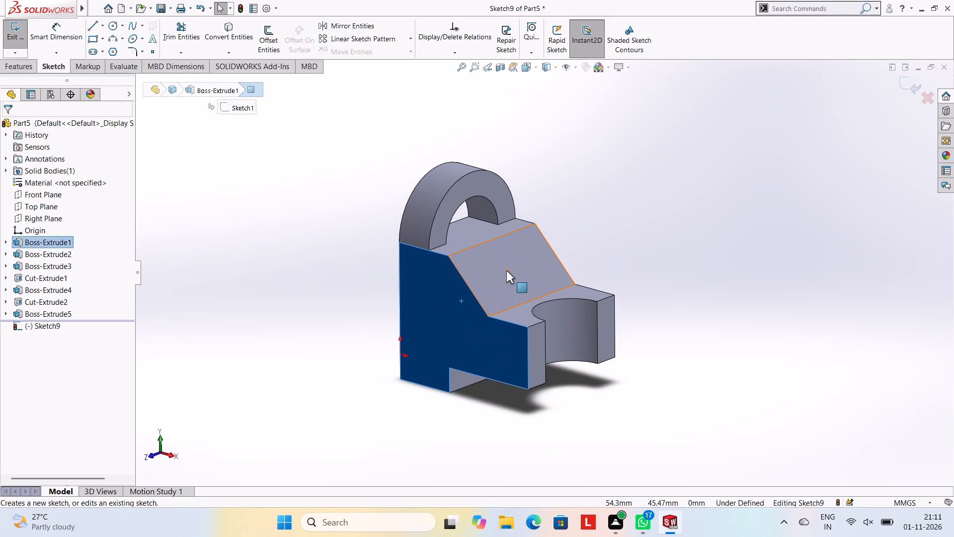
key("ctrl+8")
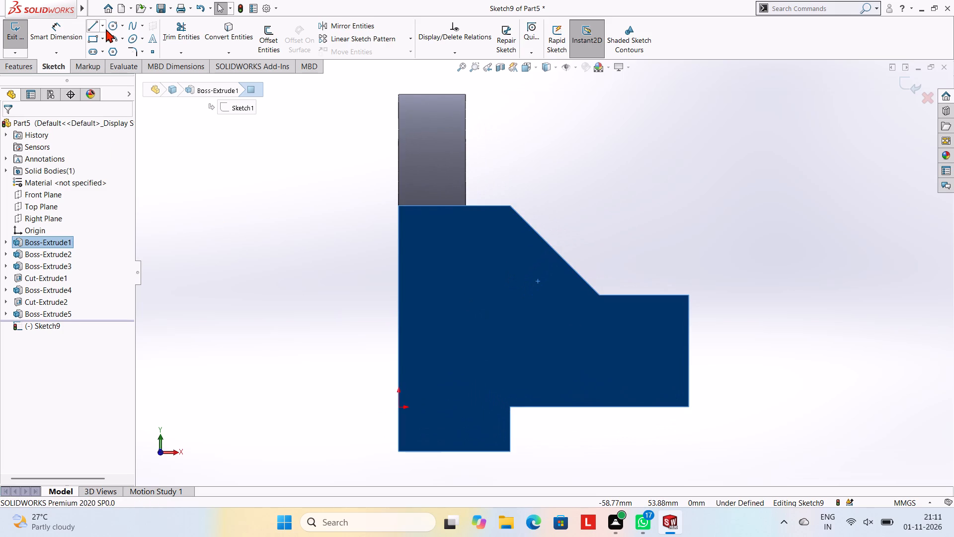
Sketch a closed right triangle over the wedge's end profile, tracing the slope and giving the horizontal leg 20 mm.
left_click(88, 23)
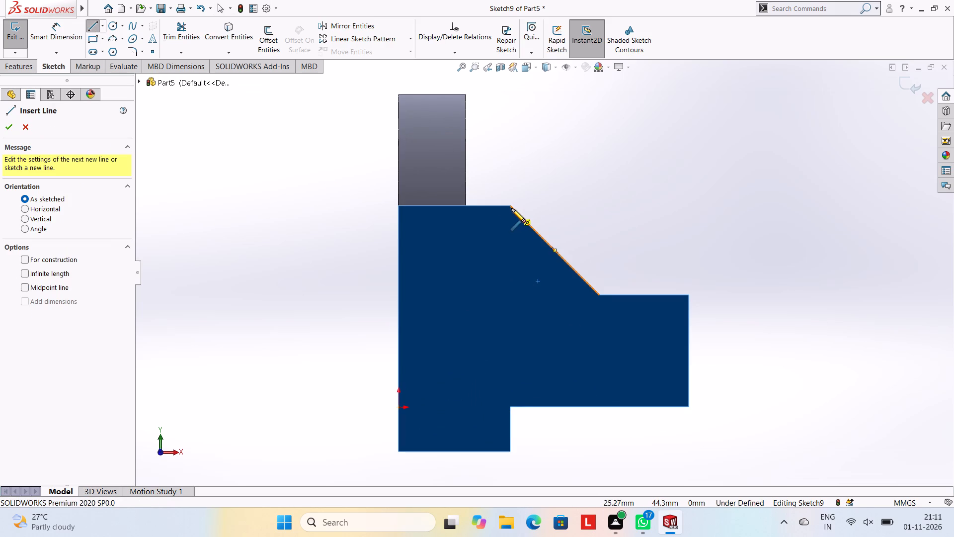
left_click(511, 206)
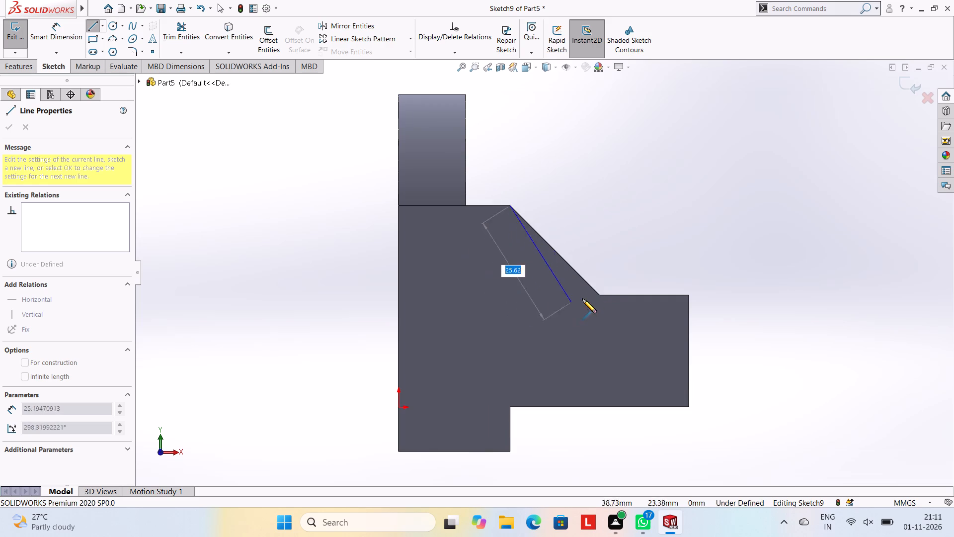
left_click(600, 297)
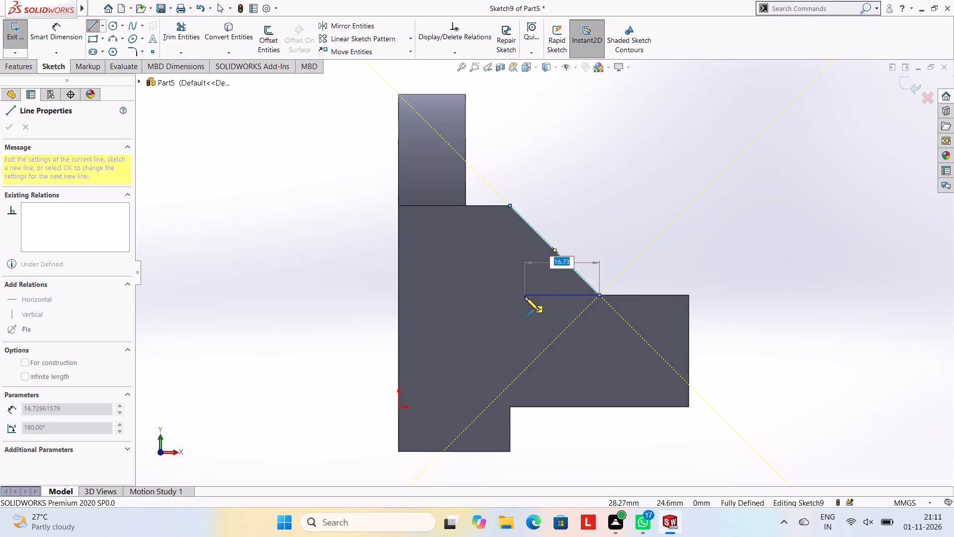
type("20")
key("Return")
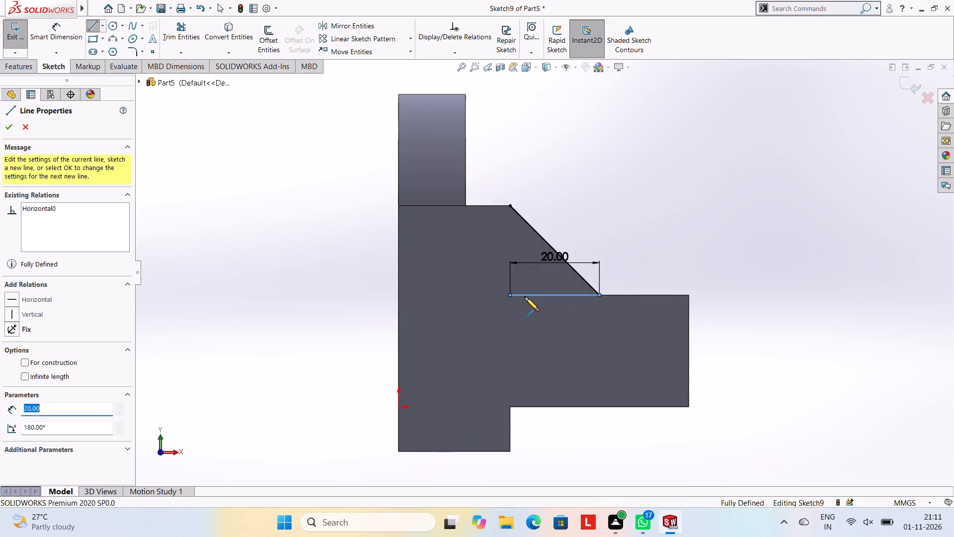
left_click(509, 206)
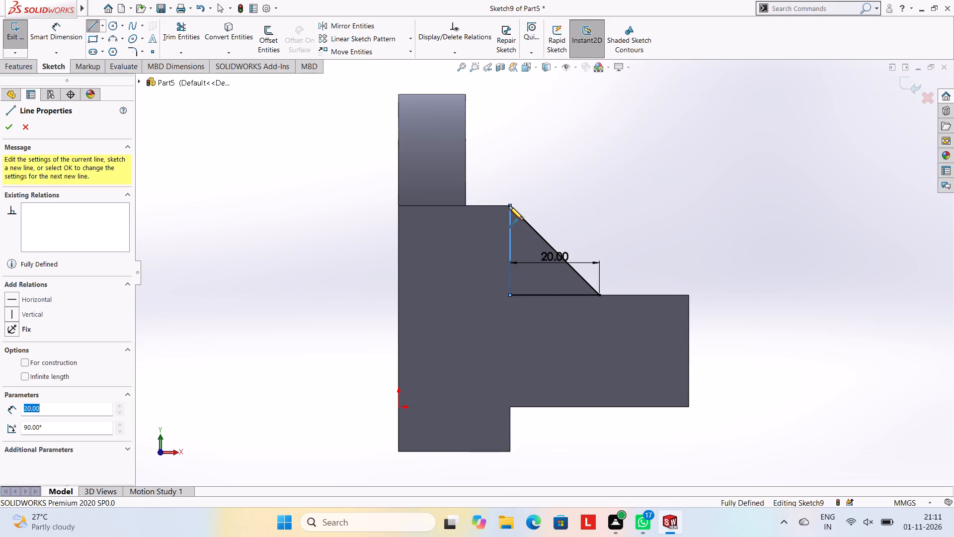
key("Escape")
key("Escape")
key("Escape")
Cut-extrude the triangle as a blind cut 20 mm deep into the end of the wedge.
middle_click_drag(760, 182, 710, 239)
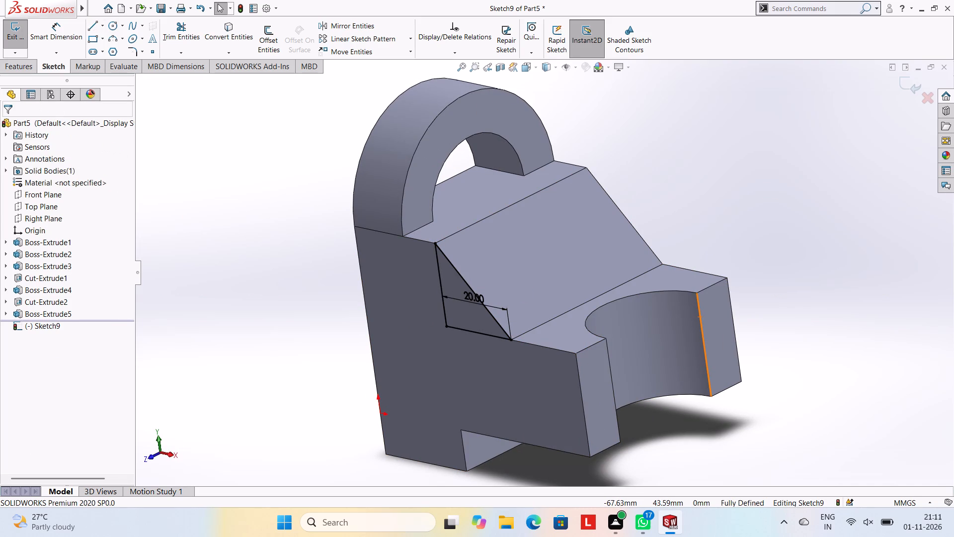
left_click(18, 71)
left_click(175, 34)
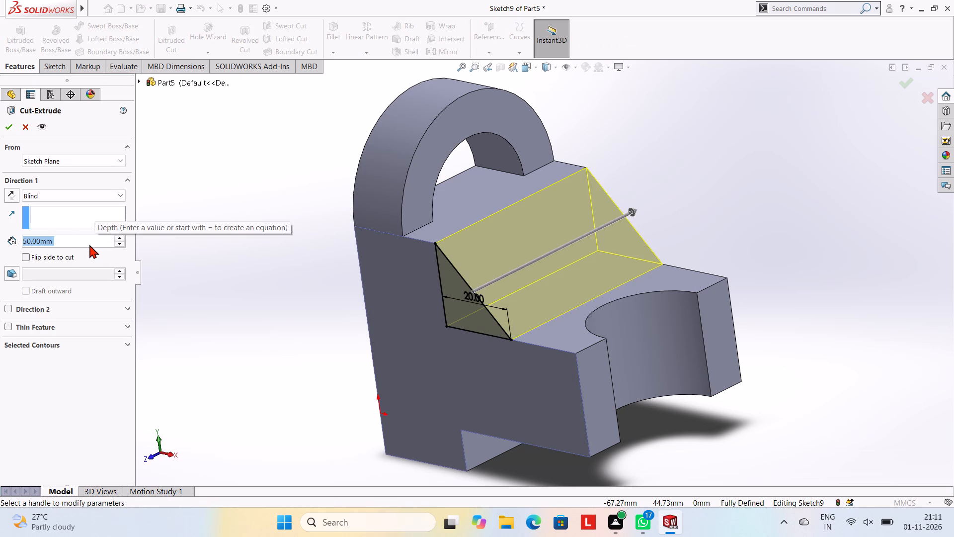
type("20")
key("Return")
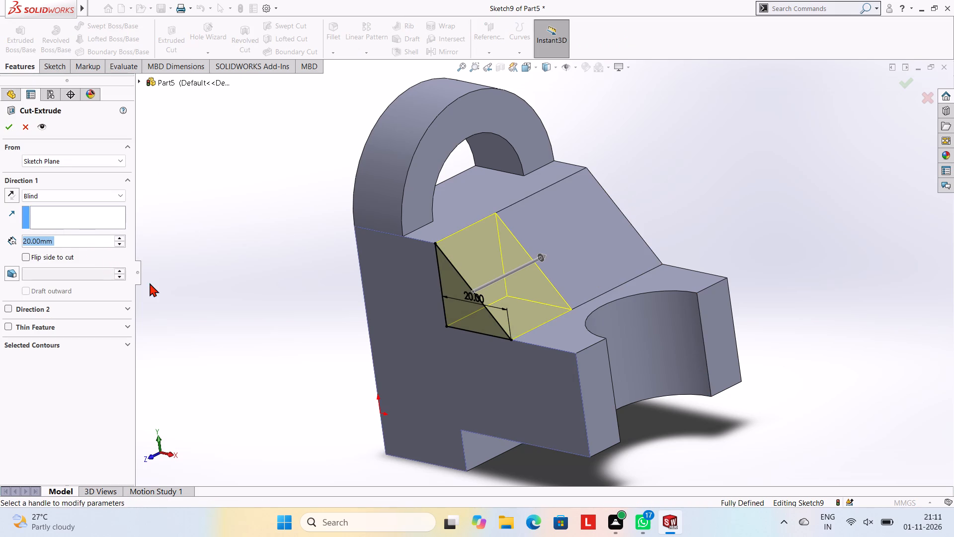
left_click(5, 129)
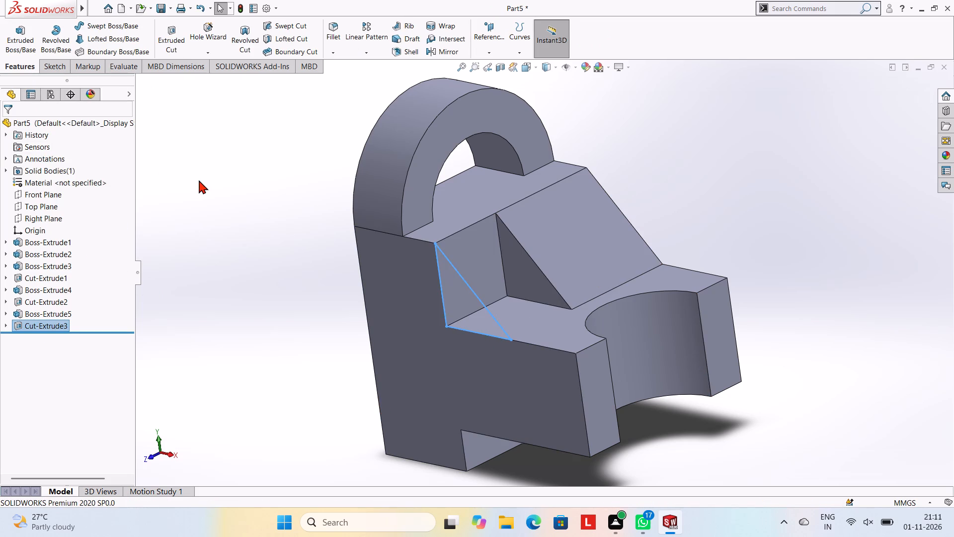
left_click(207, 181)
Open a new sketch on the opposite flat side face of the part, viewed square-on.
middle_click_drag(629, 166, 541, 157)
scroll(614, 222, "up", 2)
middle_click_drag(614, 220, 640, 314)
scroll(689, 235, "up", 2)
middle_click_drag(675, 233, 654, 272)
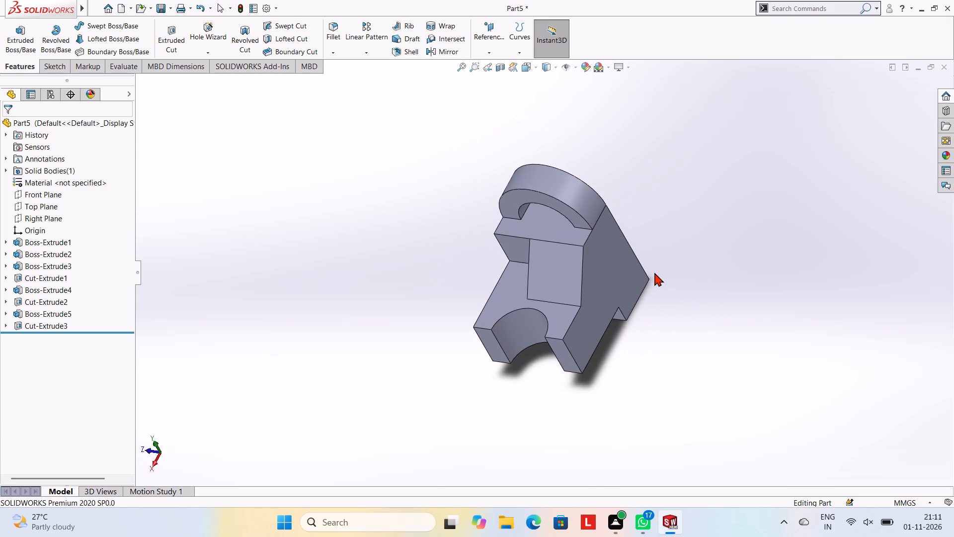
scroll(640, 271, "down", 4)
left_click(534, 262)
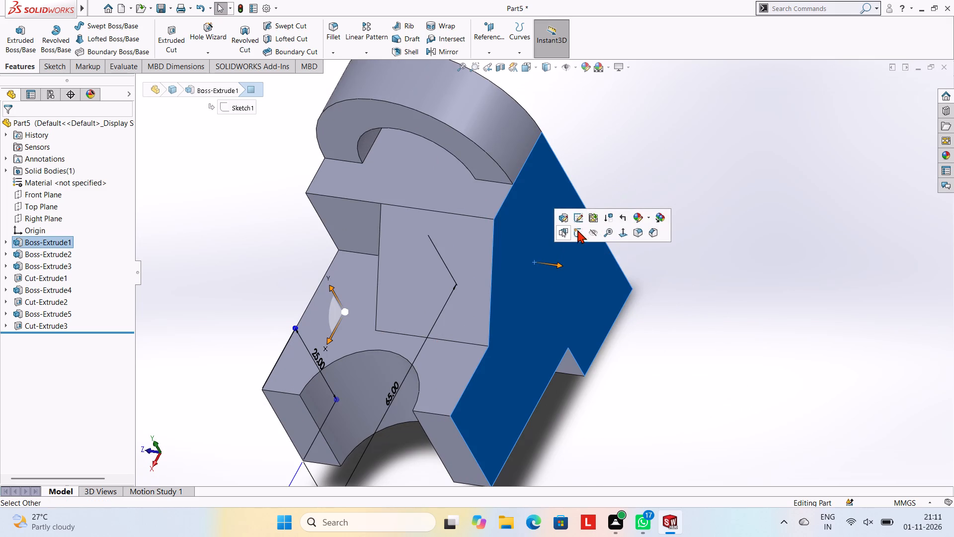
left_click(575, 231)
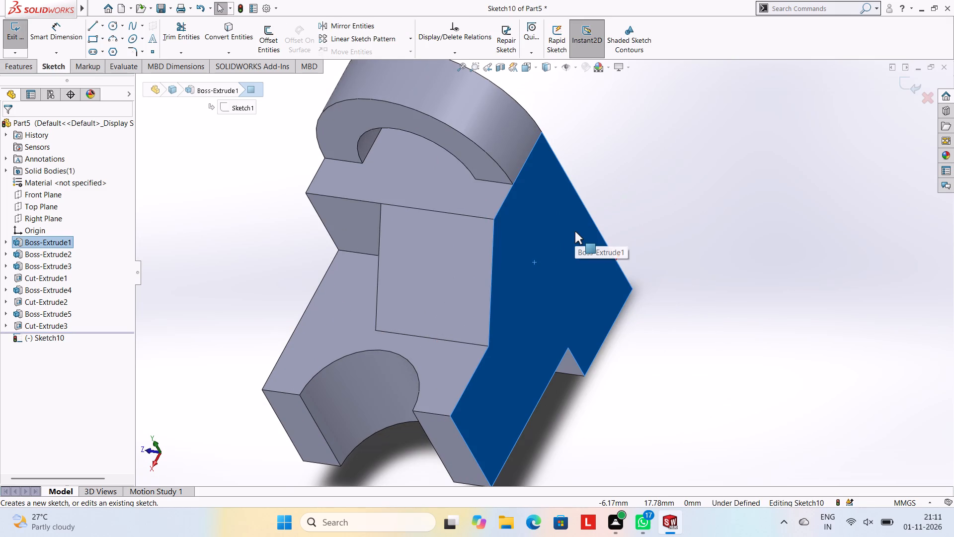
key("ctrl+8")
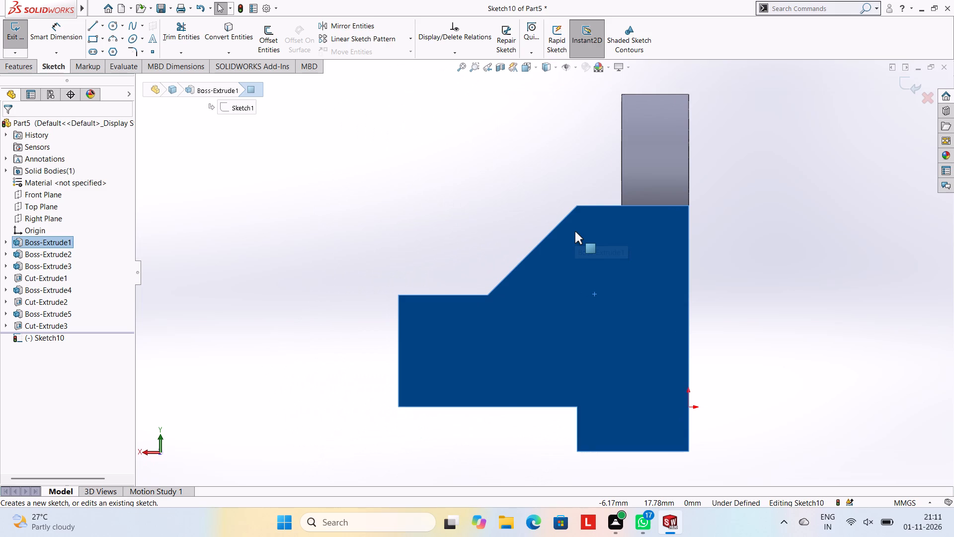
Sketch a closed right triangle with 20 mm vertical and horizontal legs from the slope's upper corner, over the wedge's profile.
scroll(696, 212, "down", 2)
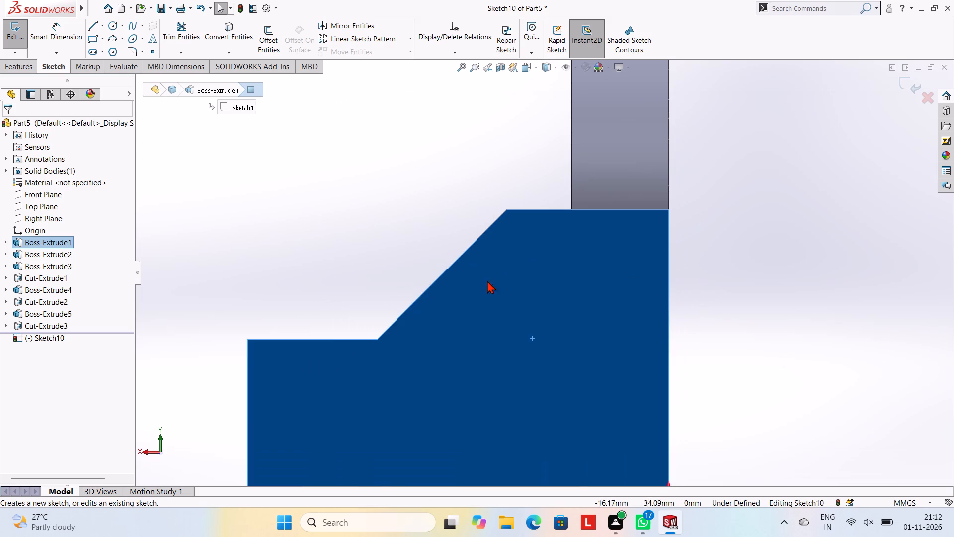
left_click(92, 24)
left_click(506, 209)
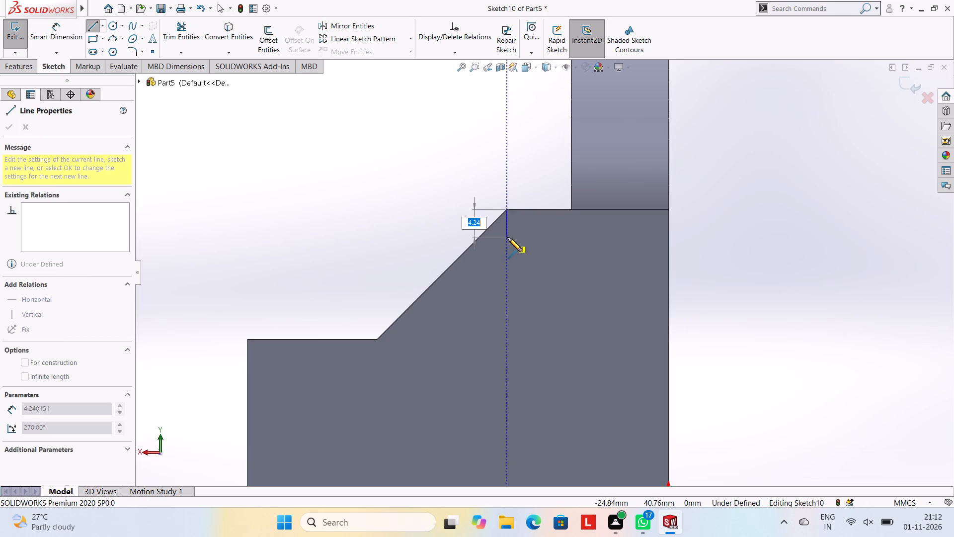
type("20")
key("Return")
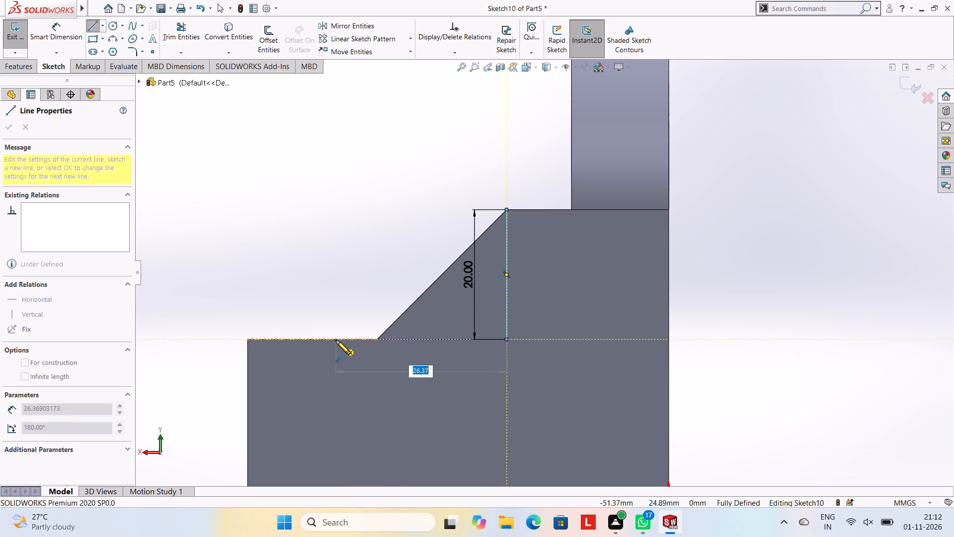
type("20")
key("Return")
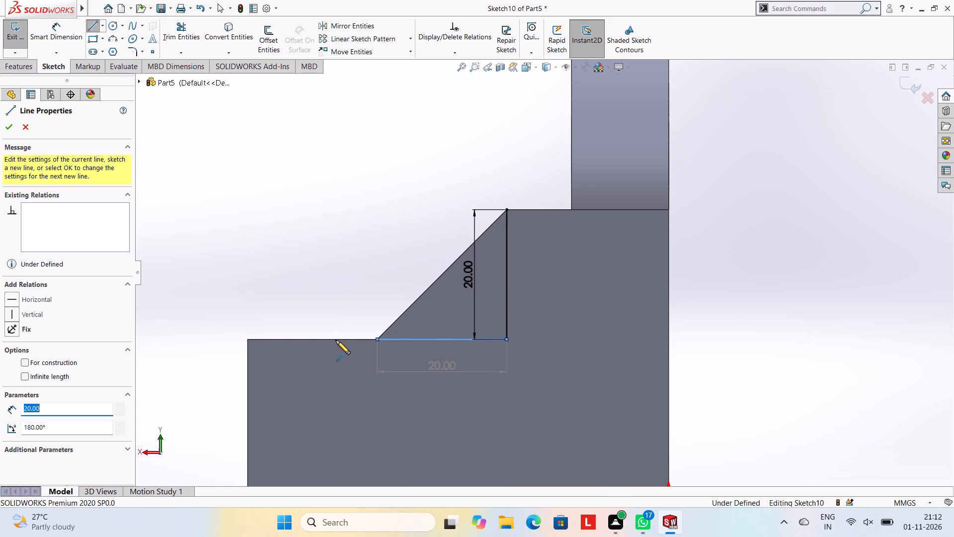
left_click(506, 209)
key("Escape")
key("Escape")
key("Escape")
key("Escape")
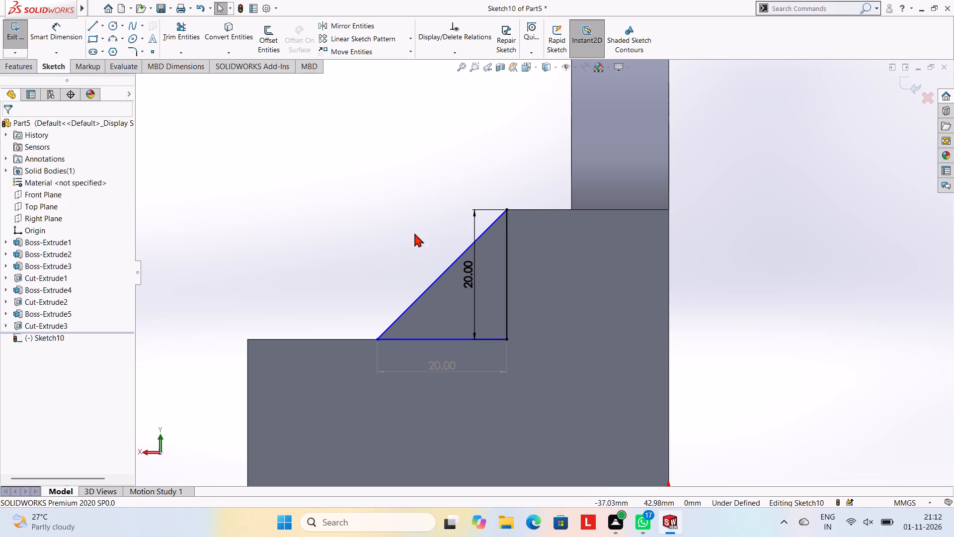
key("Escape")
Add a 20 mm horizontal dimension between the two endpoints of the triangle's sloped line.
left_click(50, 34)
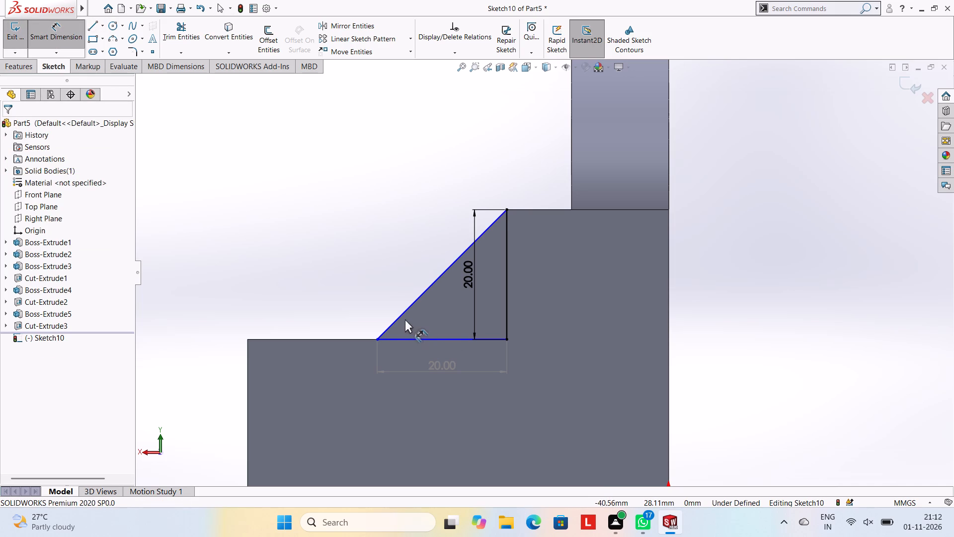
left_click(377, 339)
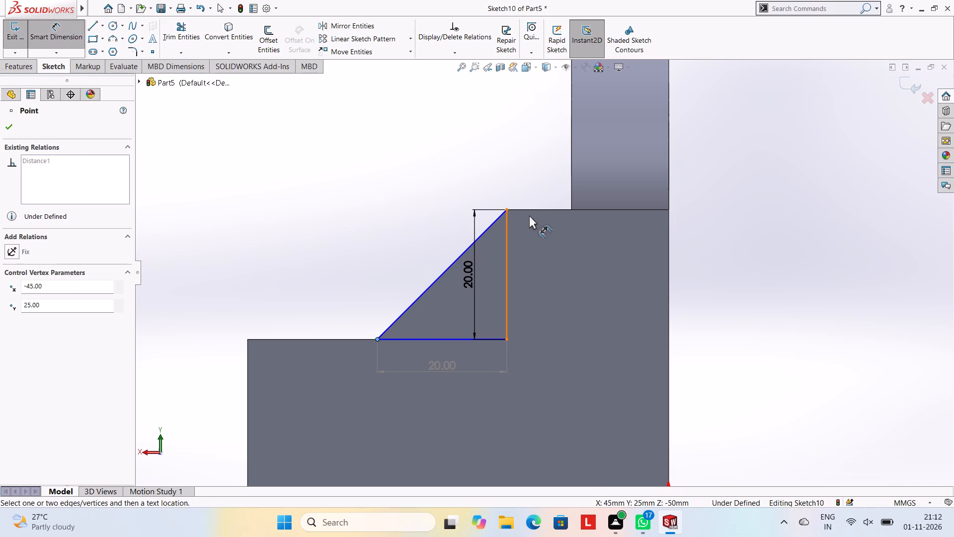
left_click(507, 209)
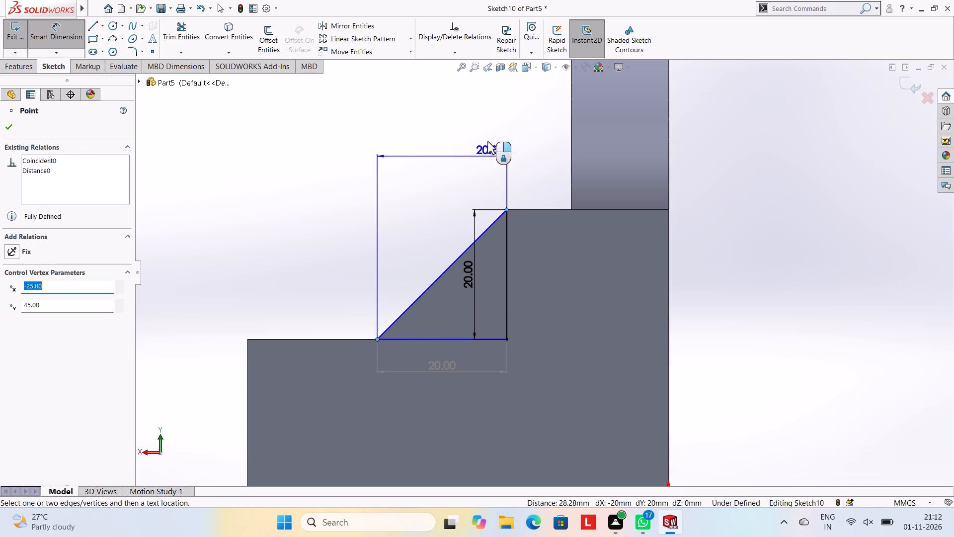
left_click(487, 123)
left_click(444, 108)
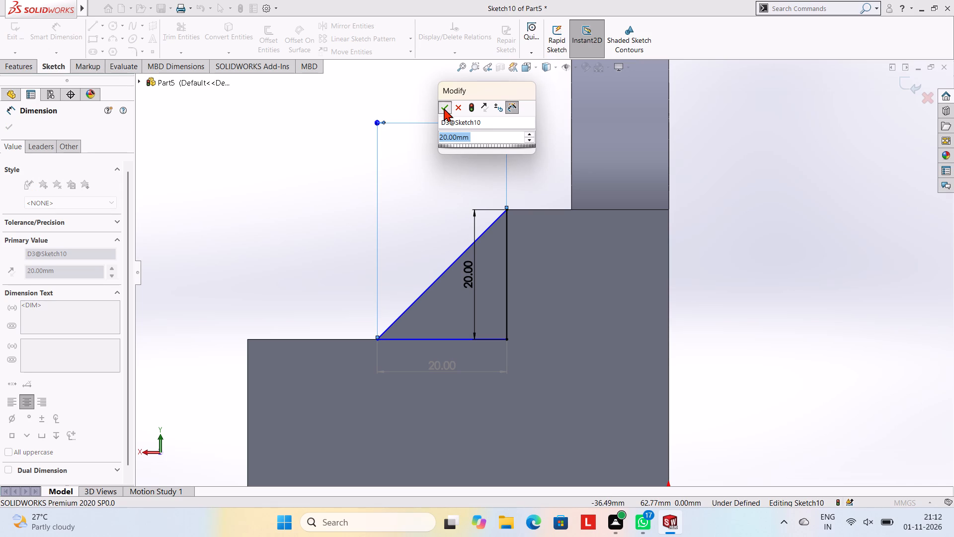
left_click(506, 209)
left_click(506, 340)
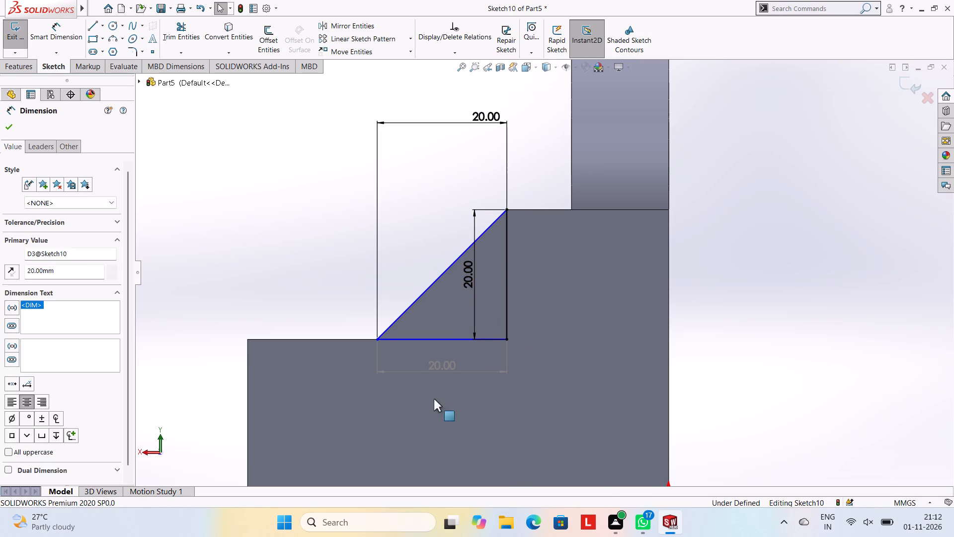
key("Escape")
key("Escape")
Add a 90° angle dimension between the triangle's bottom leg and the lower step's outer vertical edge.
left_click(82, 31)
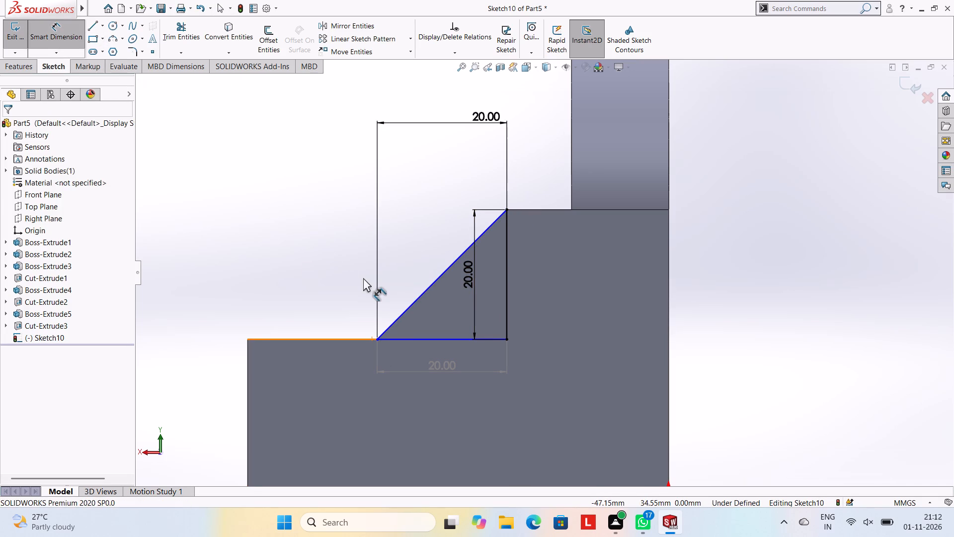
left_click(429, 337)
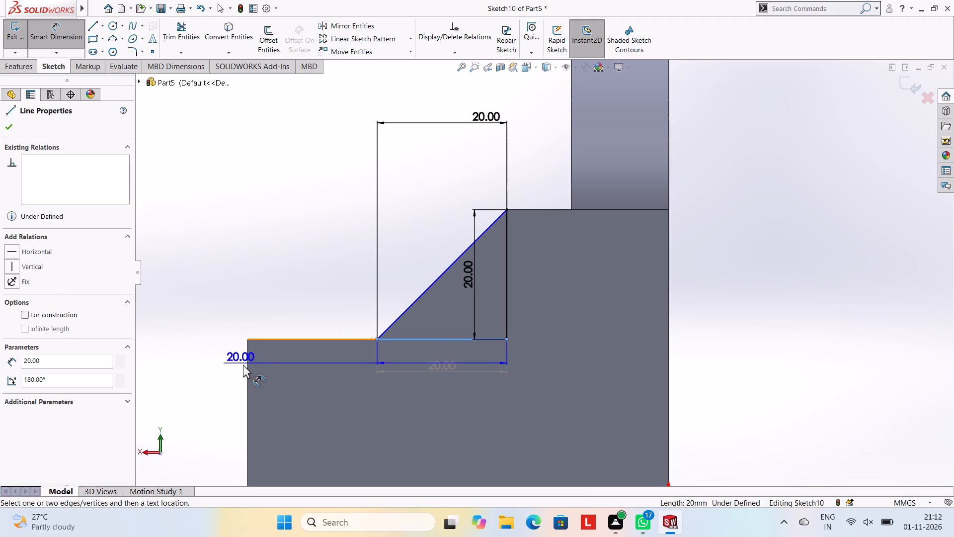
left_click(247, 370)
left_click(374, 214)
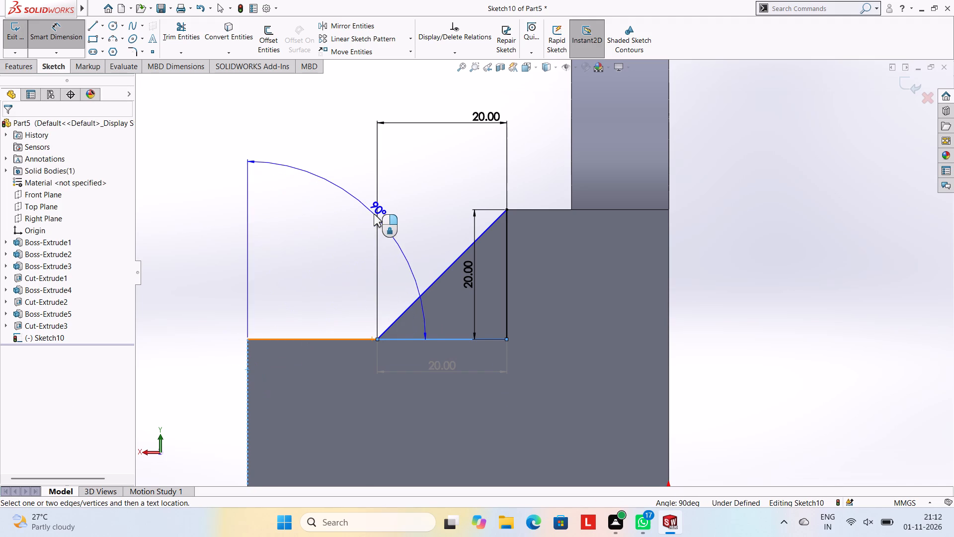
left_click(331, 200)
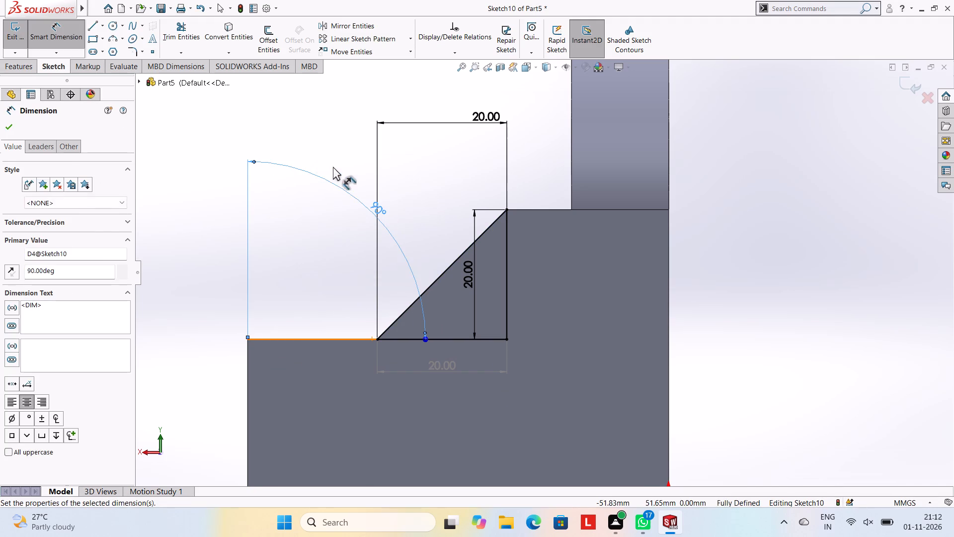
Finish dimensioning and cut-extrude the triangle sketch blind to a depth of 20 mm, trimming the wedge on this side.
left_click(333, 167)
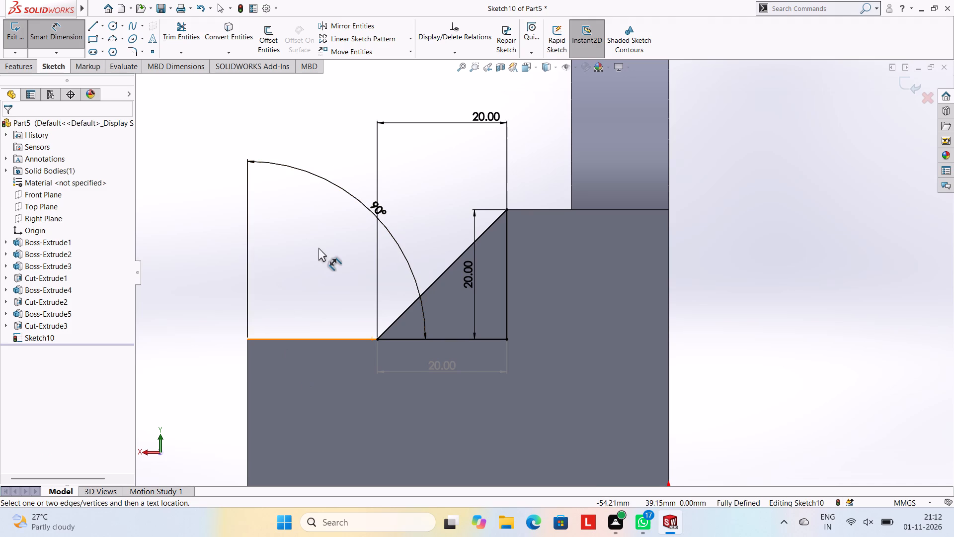
left_click(318, 248)
key("Escape")
key("Escape")
key("Escape")
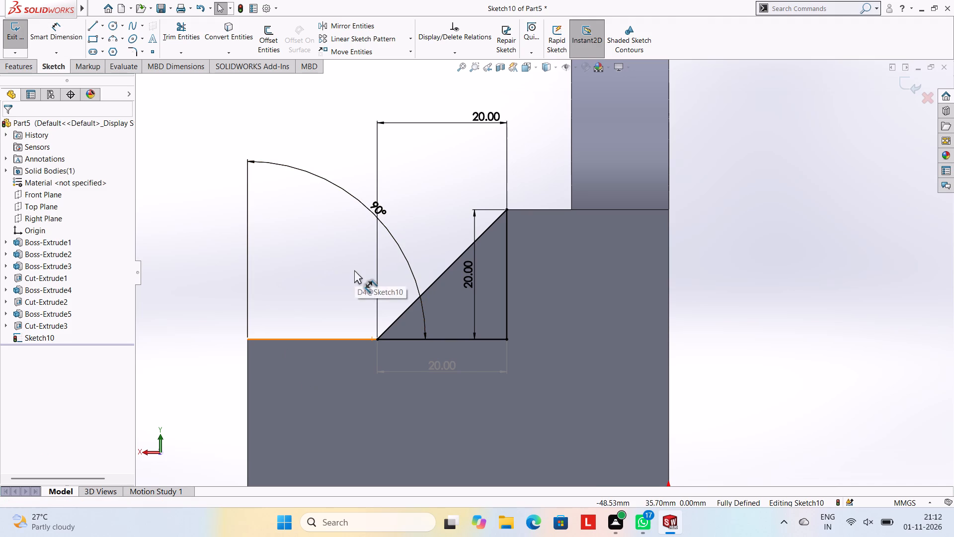
key("Escape")
left_click(22, 71)
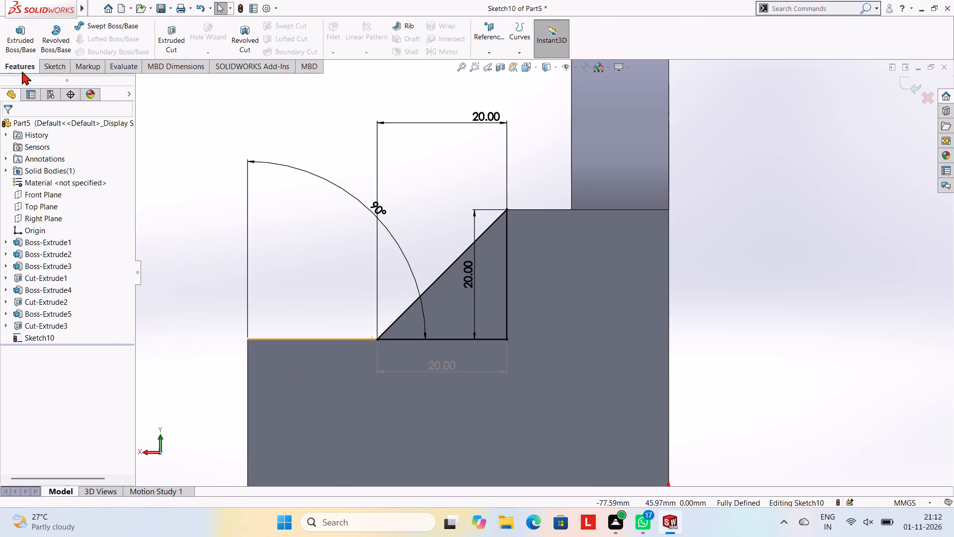
left_click(166, 35)
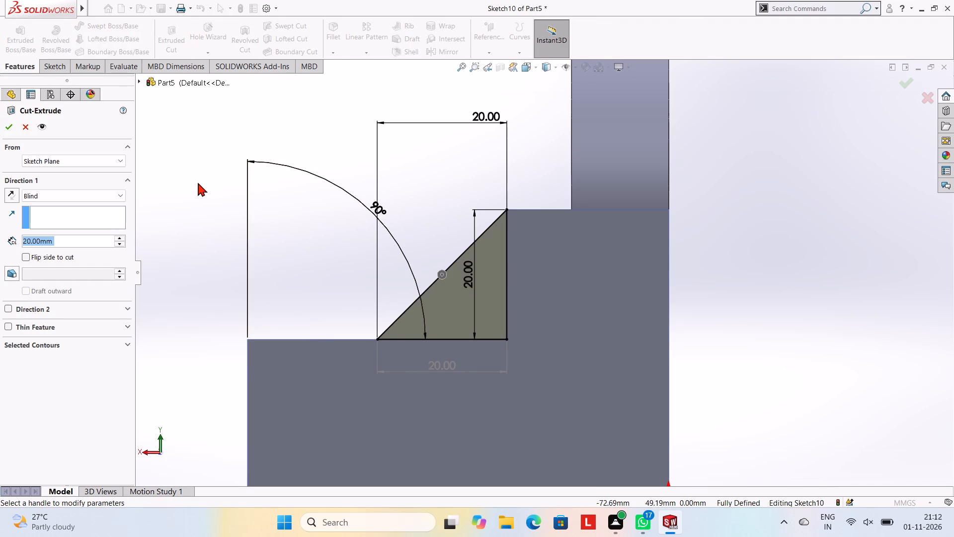
middle_click_drag(204, 182, 262, 205)
left_click(8, 129)
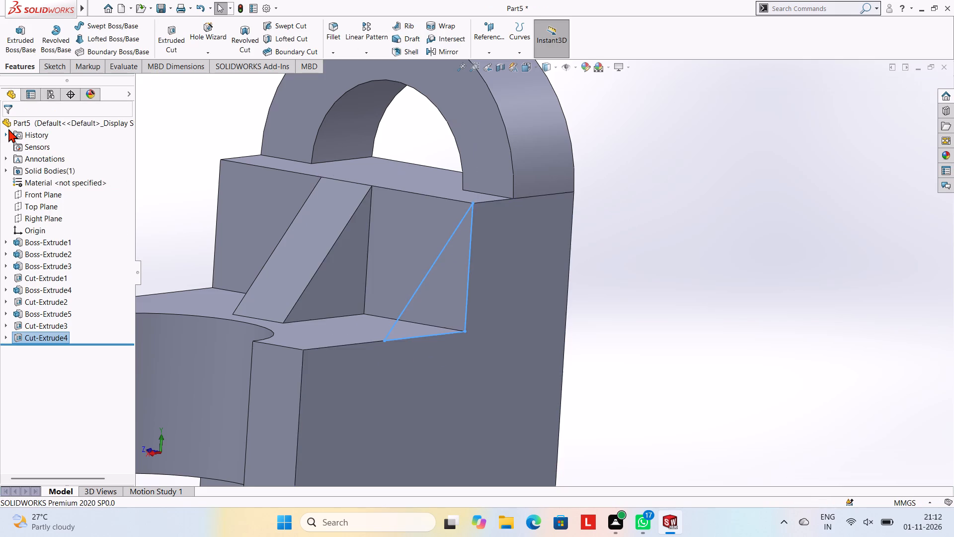
left_click(683, 181)
key("Escape")
Examine the part from the front, back and sides to check the cutouts, arched top and central rib.
scroll(565, 175, "up", 2)
middle_click_drag(574, 179, 595, 185)
scroll(595, 185, "up", 1)
middle_click_drag(562, 160, 584, 200)
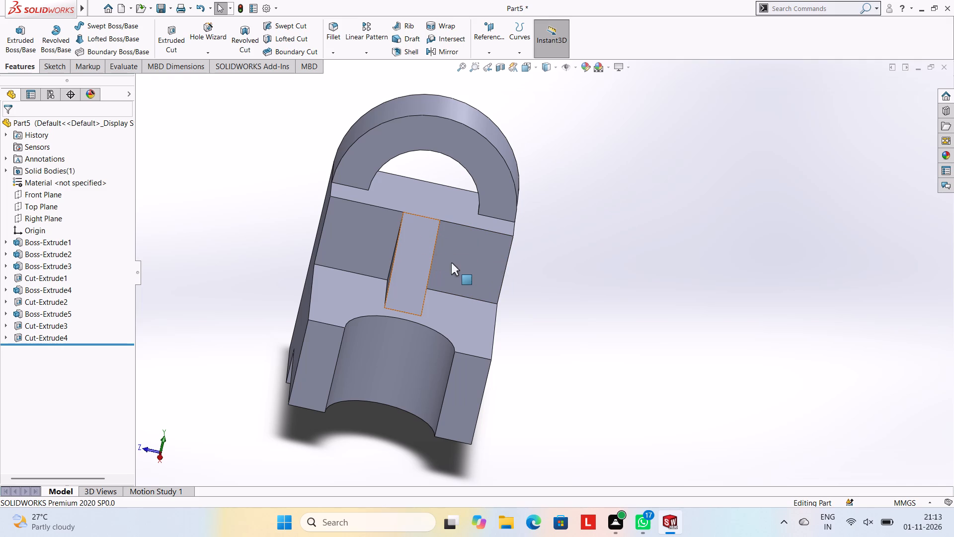
scroll(493, 285, "up", 2)
middle_click_drag(528, 290, 712, 356)
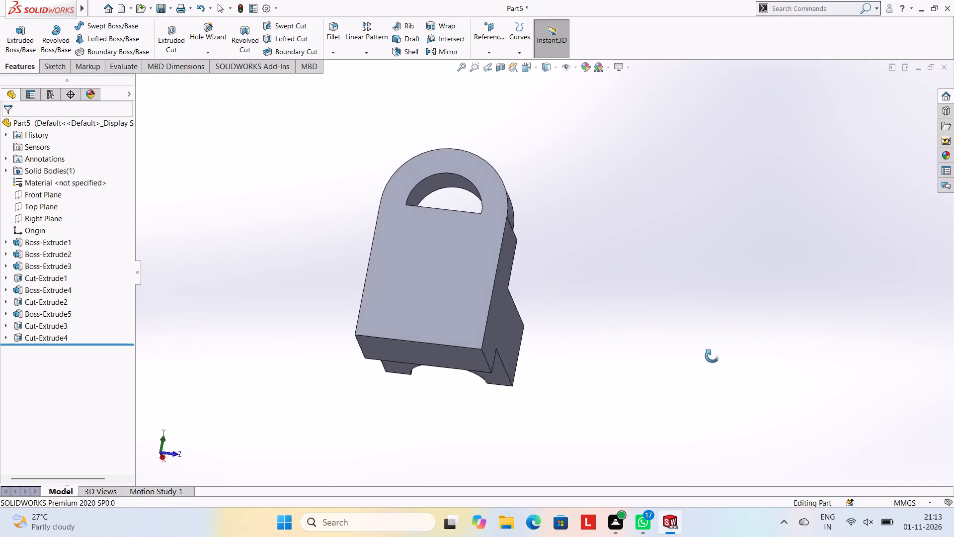
middle_click_drag(712, 356, 558, 300)
scroll(353, 218, "down", 3)
scroll(384, 259, "up", 5)
middle_click_drag(471, 313, 499, 373)
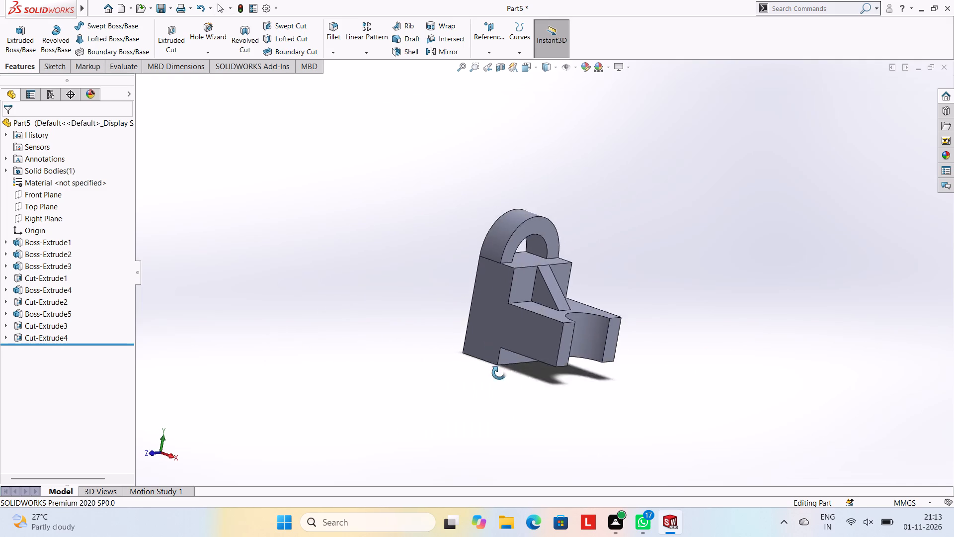
middle_click_drag(499, 373, 478, 395)
scroll(501, 321, "down", 3)
scroll(572, 321, "up", 2)
middle_click_drag(599, 301, 615, 276)
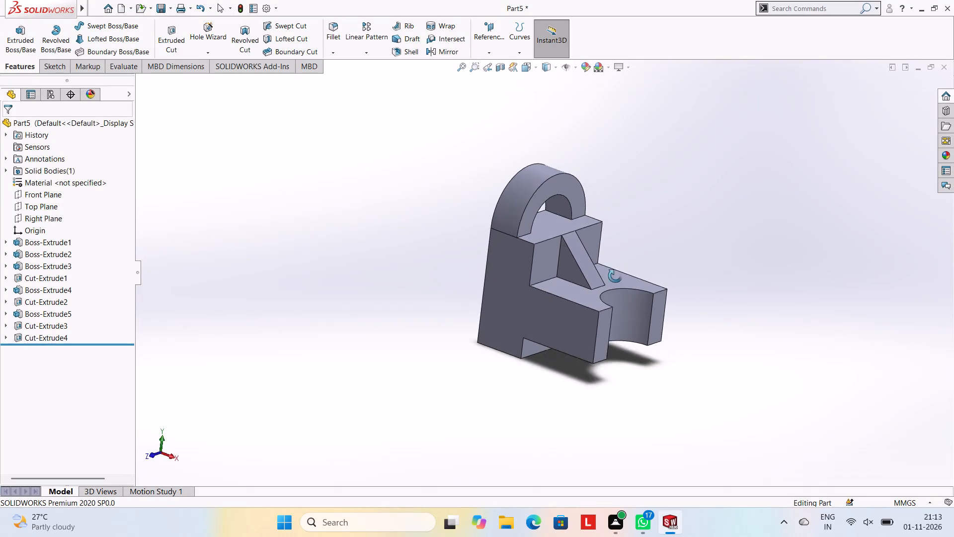
middle_click_drag(615, 276, 611, 238)
scroll(611, 238, "up", 1)
scroll(570, 260, "down", 3)
middle_click_drag(570, 260, 570, 282)
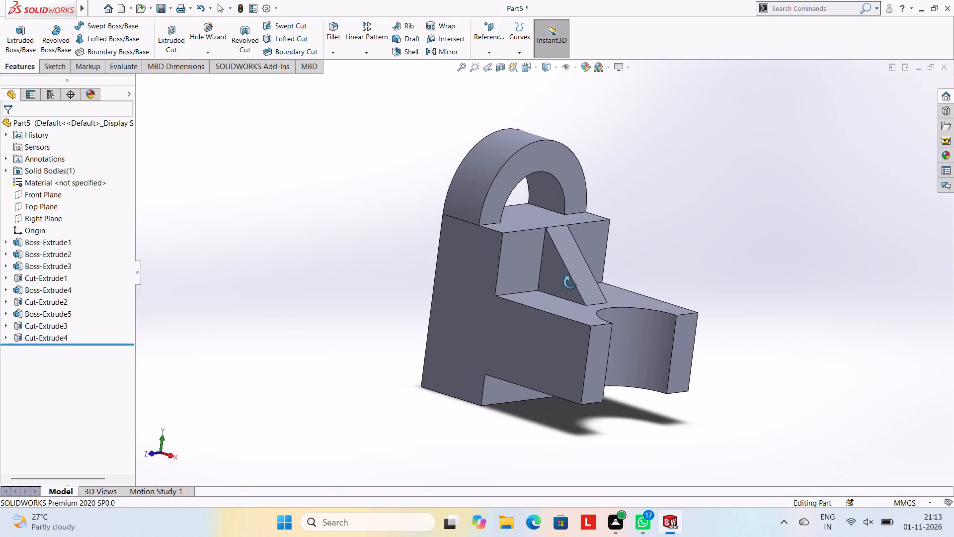
middle_click_drag(570, 282, 559, 292)
scroll(559, 292, "up", 3)
scroll(549, 328, "down", 2)
scroll(545, 268, "down", 1)
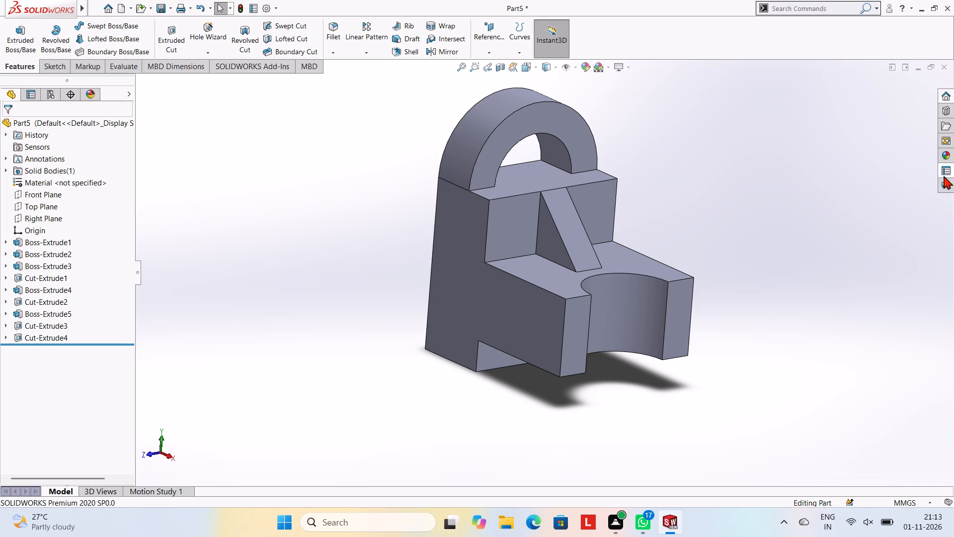
Apply the solid Red appearance to the entire body.
left_click(944, 162)
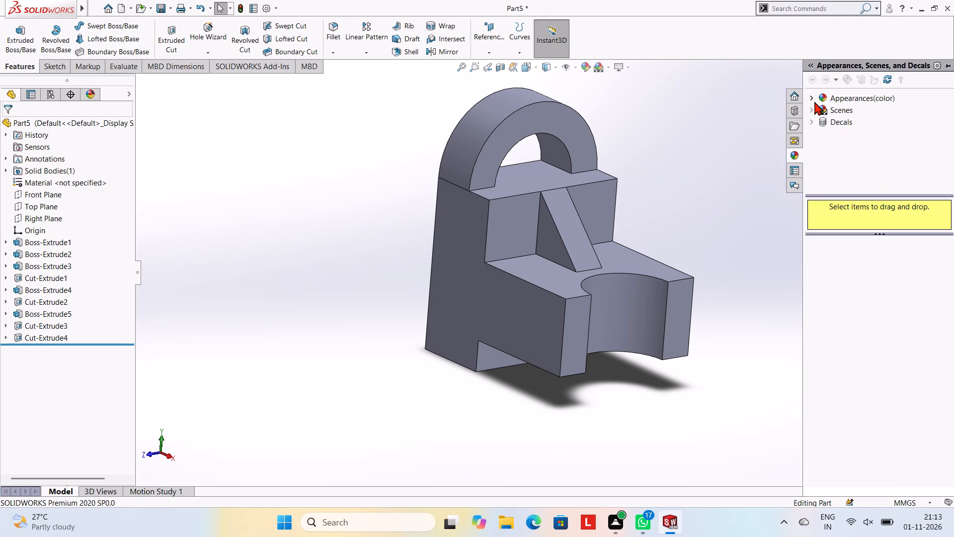
left_click(813, 100)
scroll(850, 154, "down", 1)
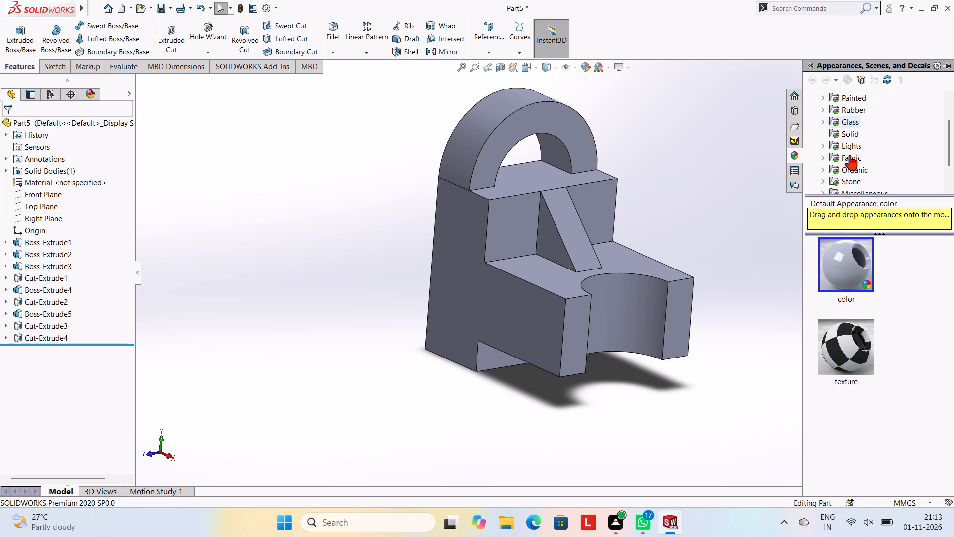
left_click(851, 134)
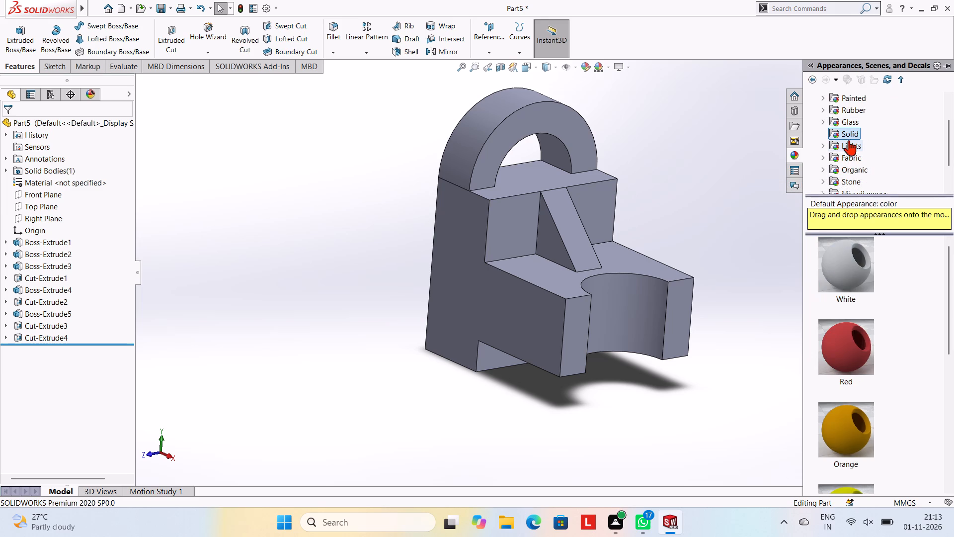
left_click_drag(858, 355, 538, 290)
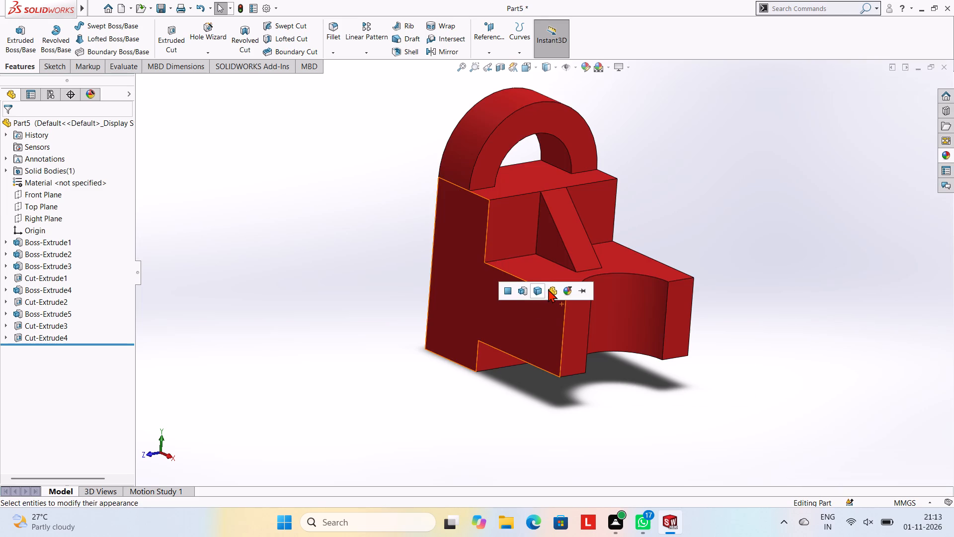
left_click(539, 288)
Apply the solid yellow appearance to the curved face of the semicircular cutout.
left_click(946, 151)
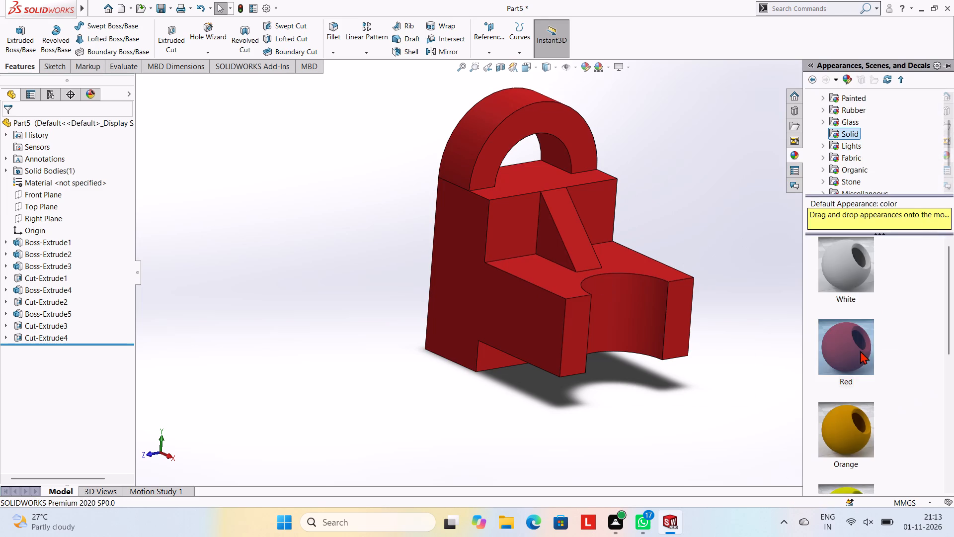
scroll(853, 362, "down", 2)
left_click_drag(855, 257, 639, 299)
left_click(639, 299)
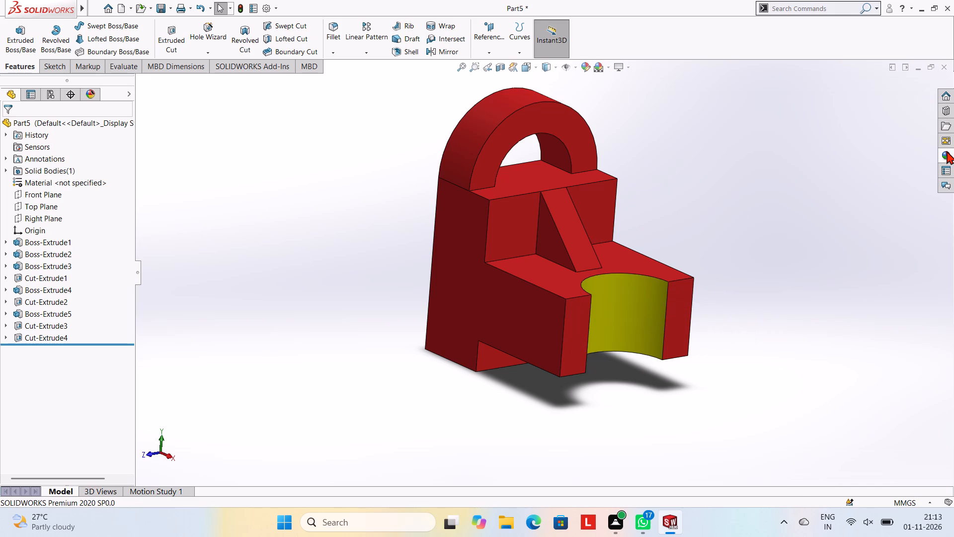
Apply the solid green appearance to the central rib's extrude feature, colouring its sloped face.
left_click(947, 151)
scroll(843, 280, "down", 2)
left_click_drag(852, 277, 634, 309)
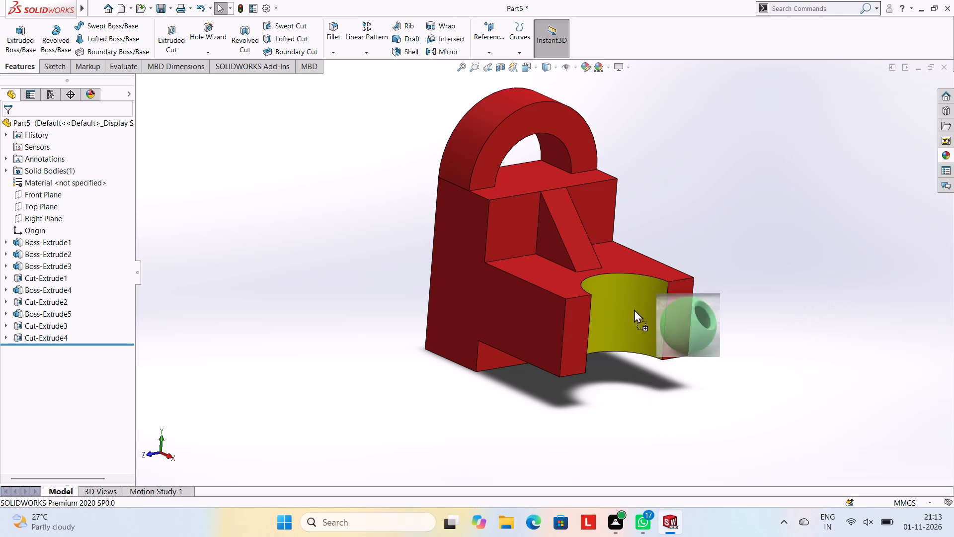
left_click_drag(634, 309, 562, 220)
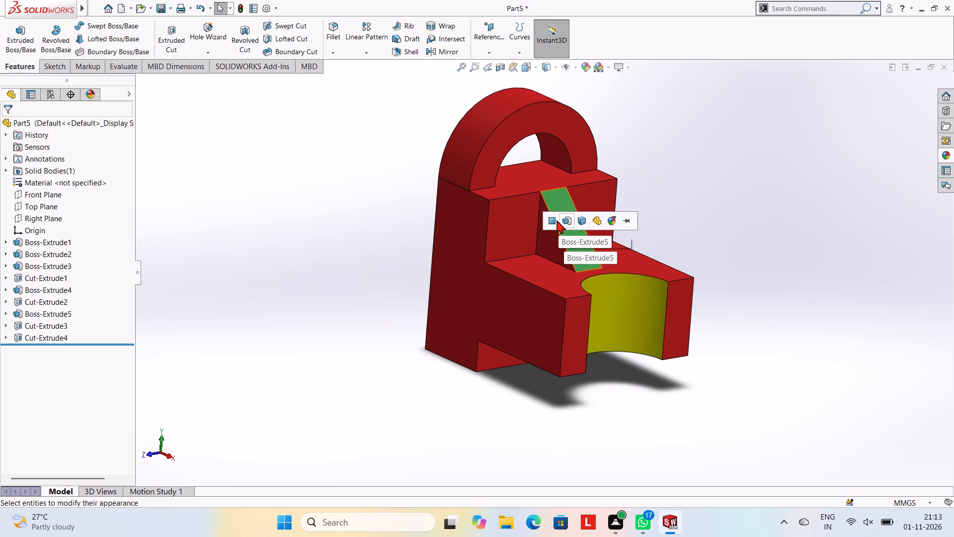
left_click(566, 223)
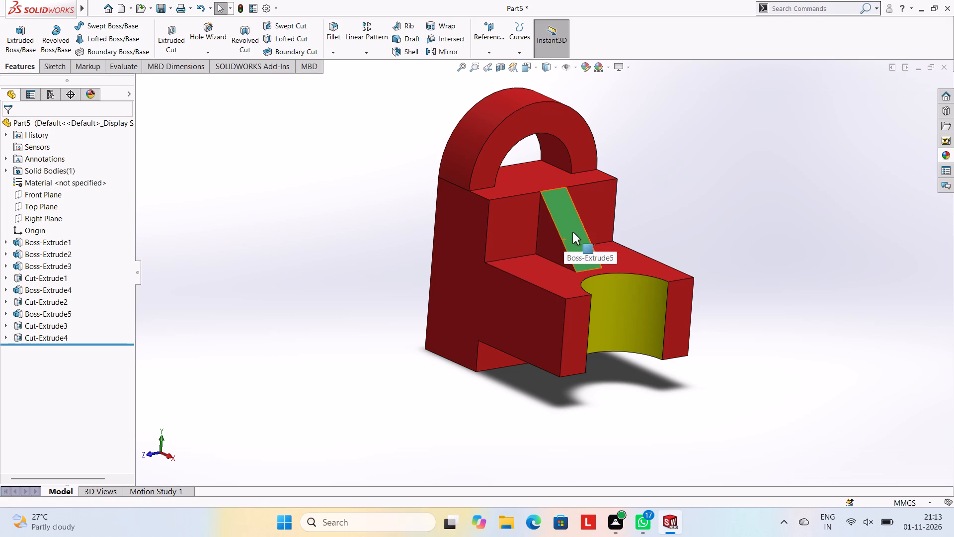
Apply the solid green appearance to one triangular side face of the central rib.
left_click(947, 152)
left_click_drag(850, 306, 541, 246)
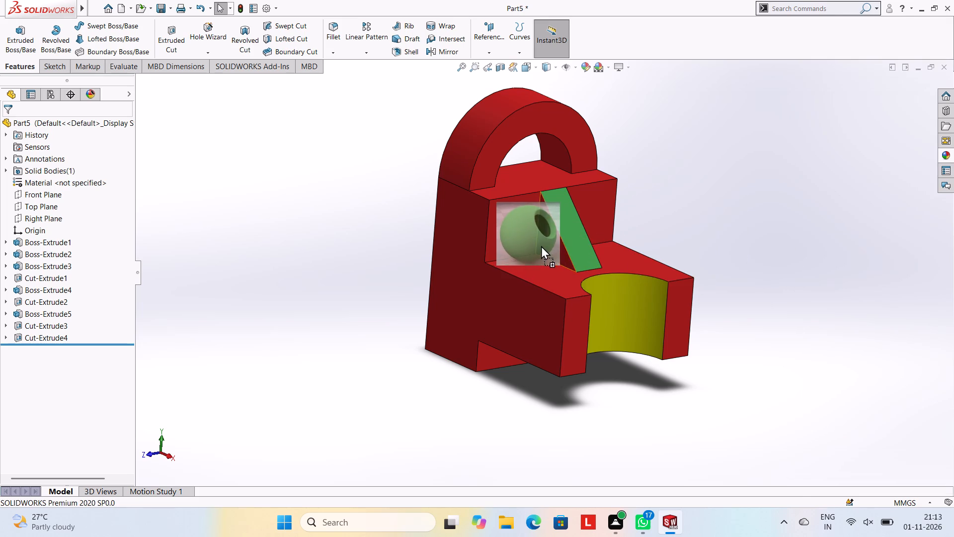
left_click_drag(541, 246, 552, 243)
left_click(539, 243)
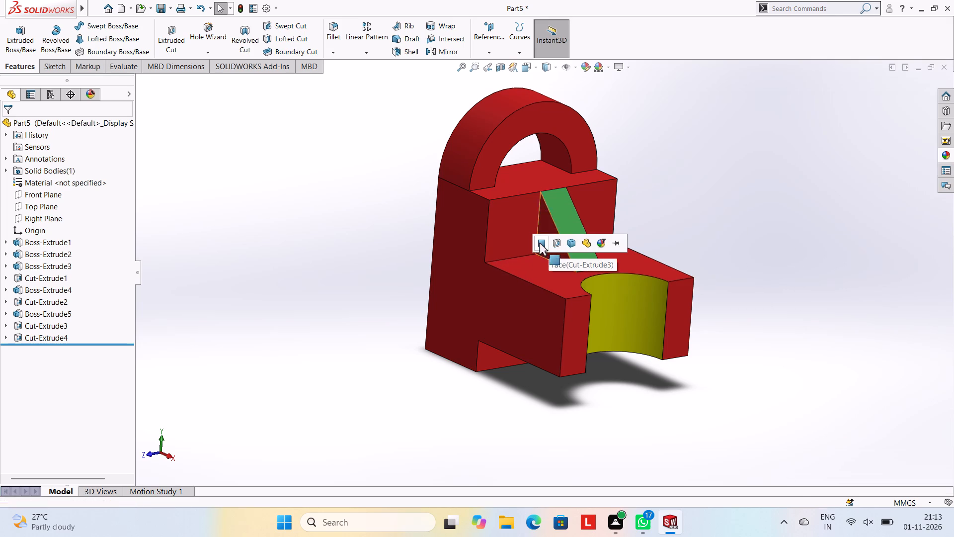
Apply the solid green appearance to the opposite triangular side face of the central rib.
middle_click_drag(672, 215, 595, 222)
scroll(599, 223, "down", 2)
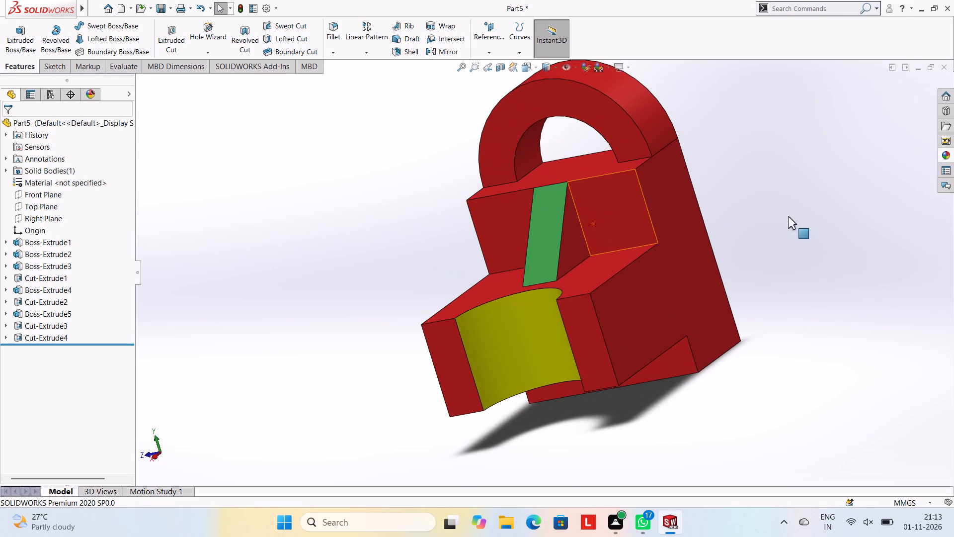
left_click(950, 155)
left_click_drag(865, 277, 573, 239)
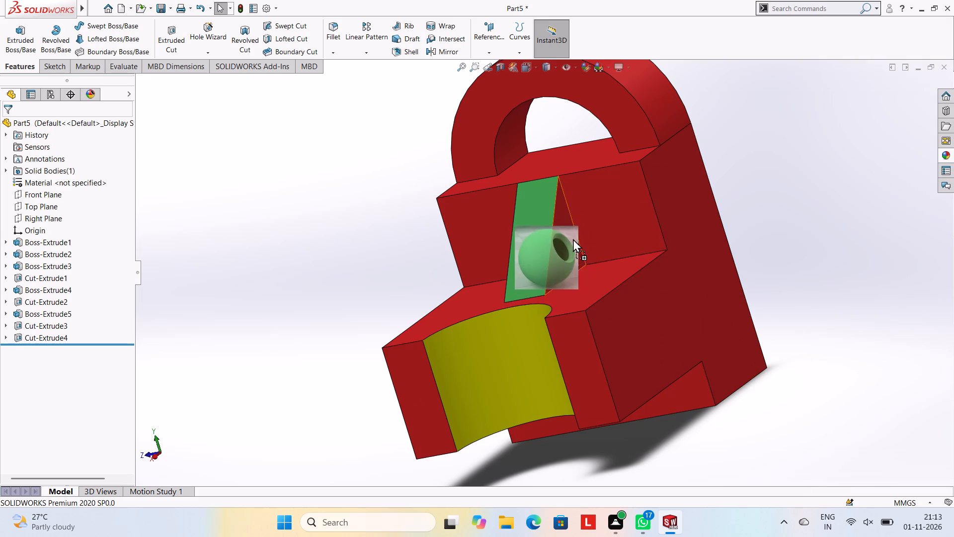
left_click_drag(573, 239, 577, 242)
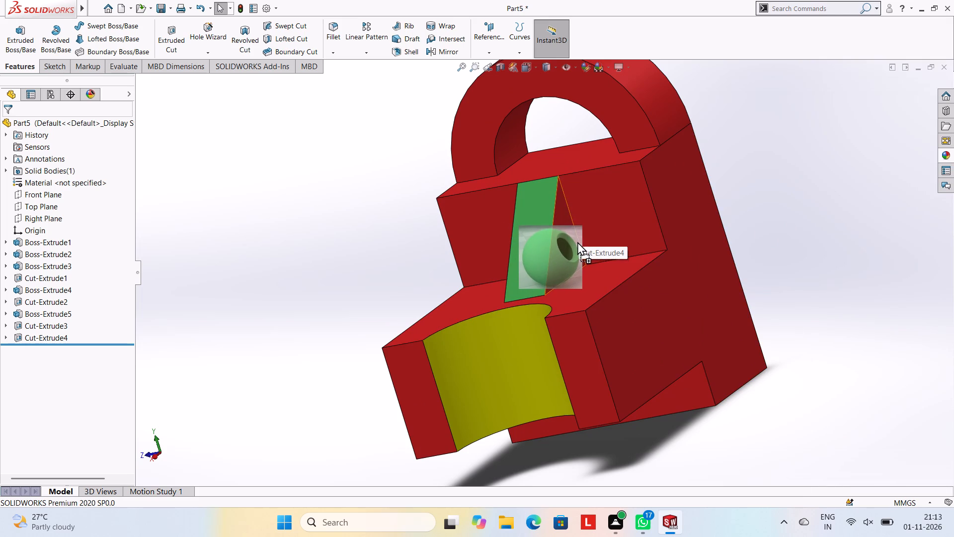
left_click_drag(577, 242, 572, 245)
middle_click_drag(789, 253, 726, 264)
scroll(631, 246, "down", 3)
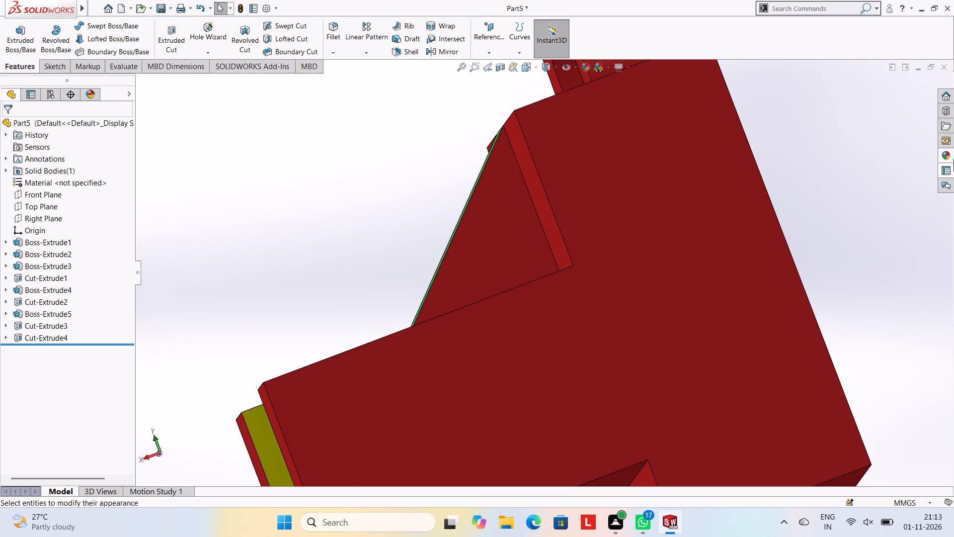
left_click(946, 155)
left_click_drag(864, 289, 505, 233)
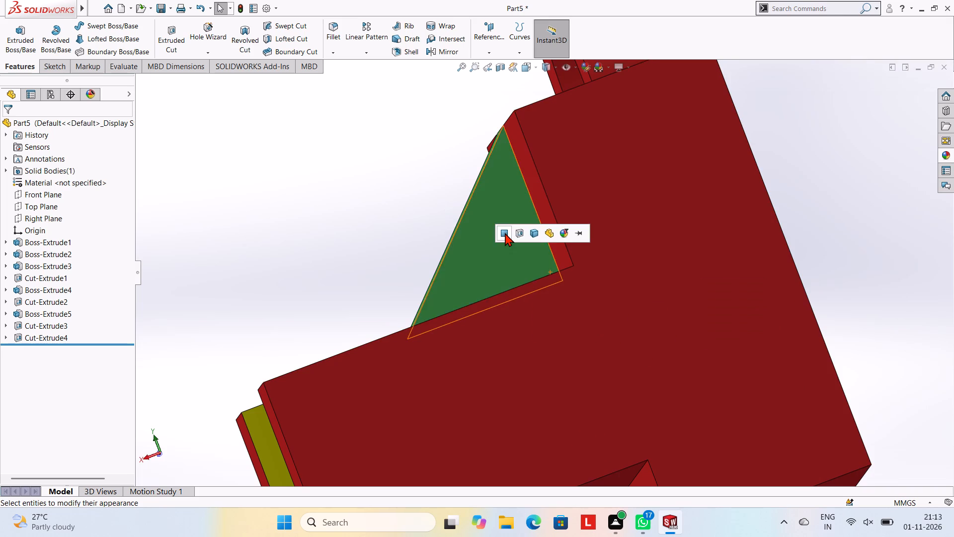
left_click(505, 233)
Inspect the coloured part from all sides, including the rib, the semicircular cutout and the underside.
scroll(505, 233, "up", 3)
middle_click_drag(527, 241, 654, 244)
scroll(654, 244, "up", 3)
middle_click_drag(640, 266, 632, 260)
middle_click_drag(607, 280, 600, 264)
scroll(600, 264, "up", 1)
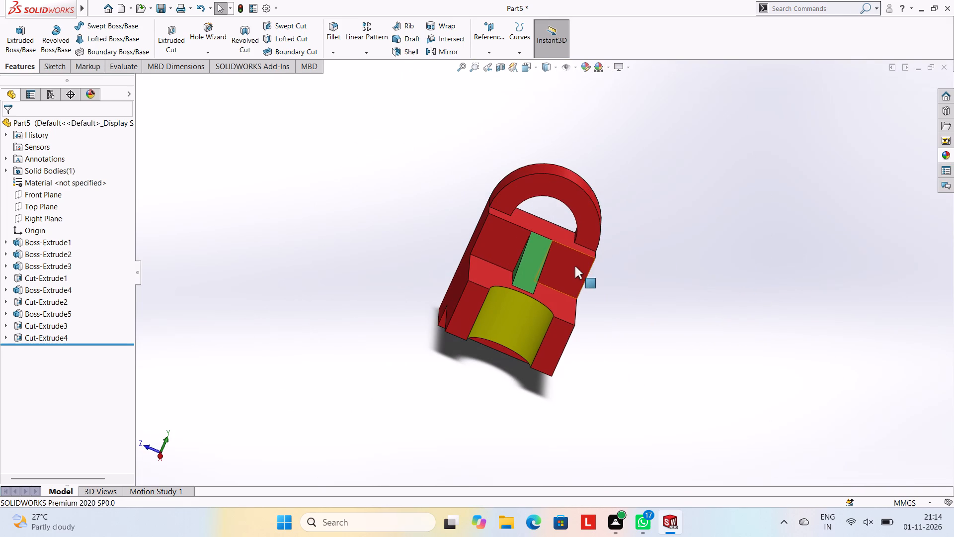
middle_click_drag(573, 260, 622, 260)
middle_click_drag(388, 321, 374, 423)
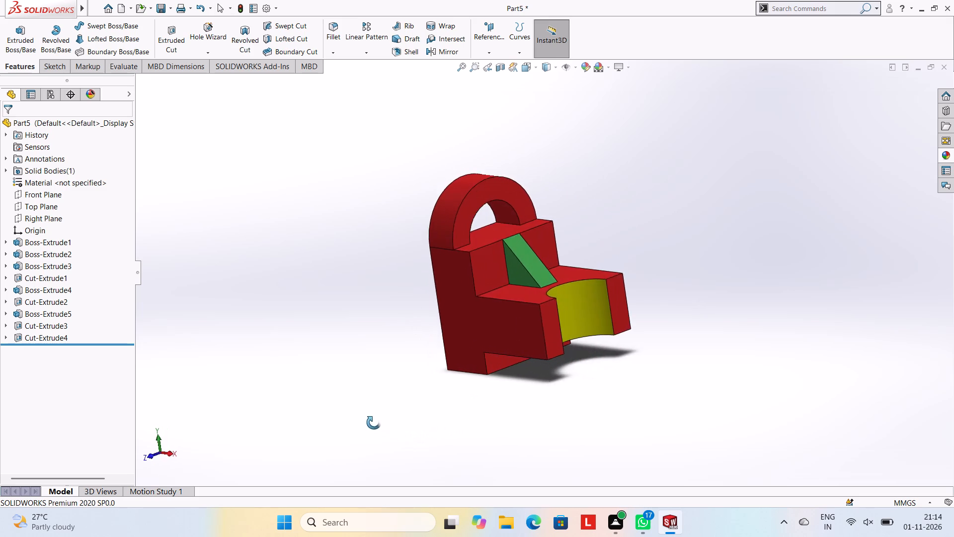
middle_click_drag(374, 423, 414, 376)
middle_click_drag(663, 298, 669, 351)
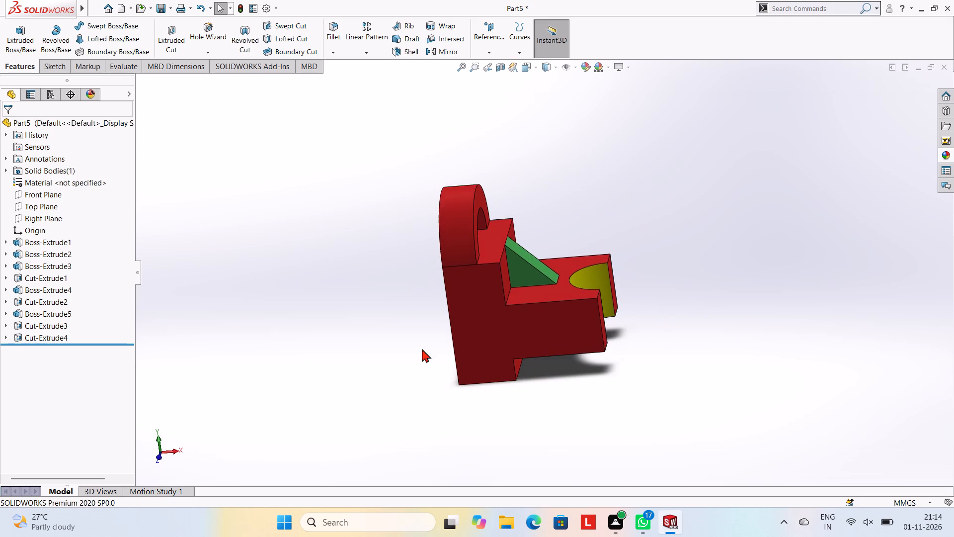
middle_click_drag(411, 333, 390, 256)
middle_click_drag(733, 238, 673, 490)
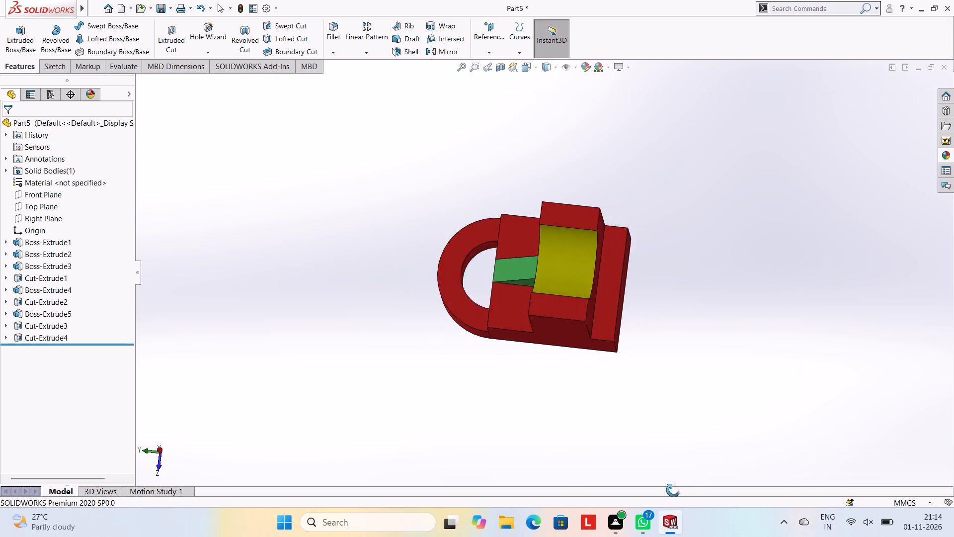
middle_click_drag(673, 490, 676, 493)
middle_click_drag(664, 111, 801, 200)
middle_click_drag(715, 263, 688, 201)
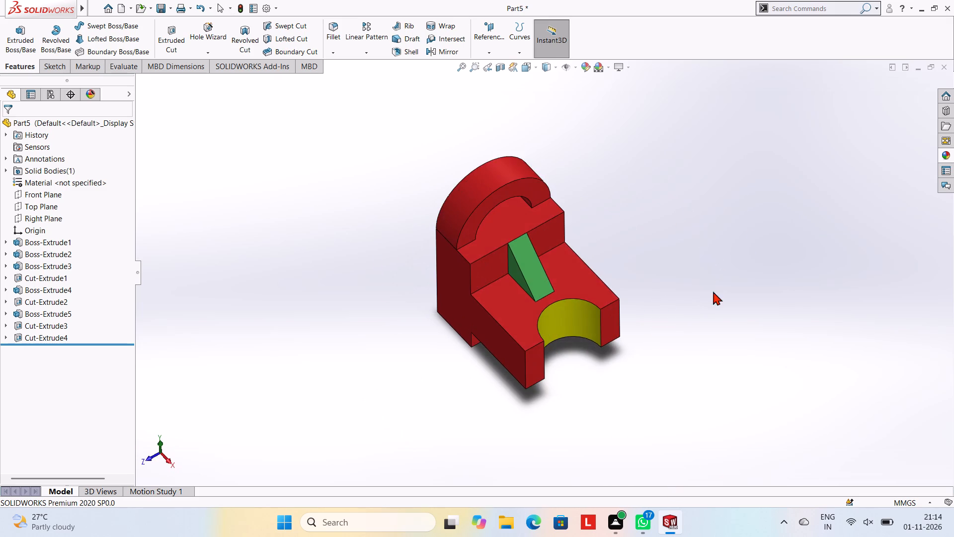
middle_click_drag(713, 291, 700, 215)
middle_click_drag(698, 269, 712, 250)
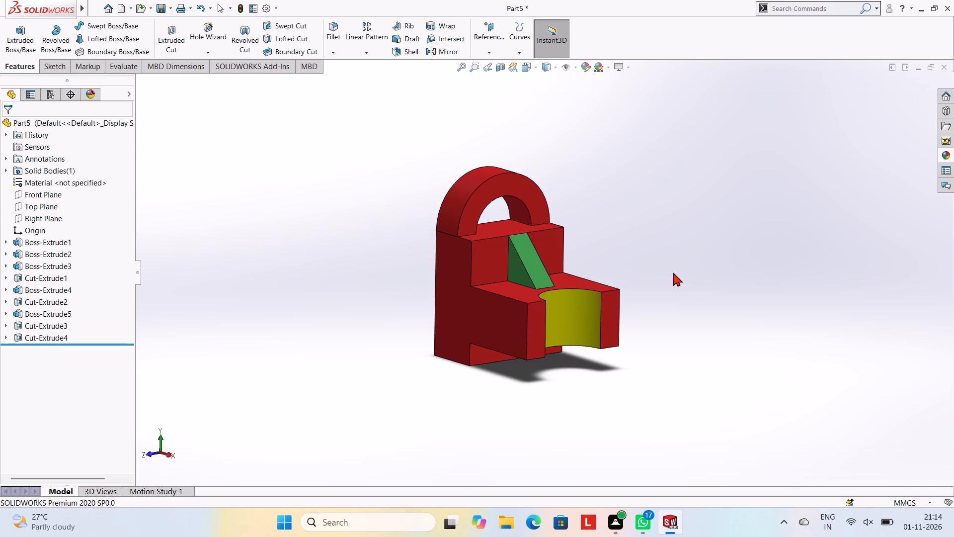
scroll(673, 272, "down", 2)
scroll(380, 263, "up", 2)
scroll(371, 279, "down", 1)
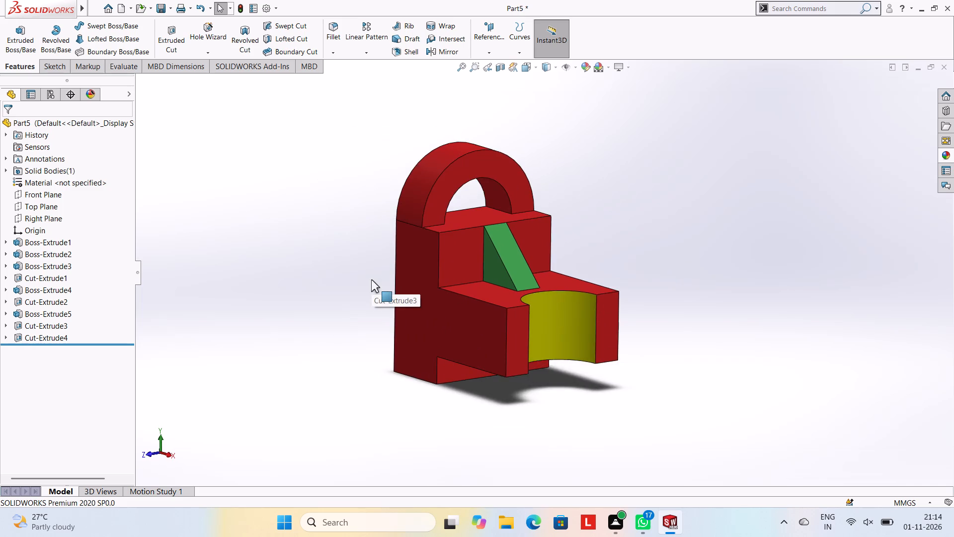
scroll(371, 281, "down", 1)
key("Escape")
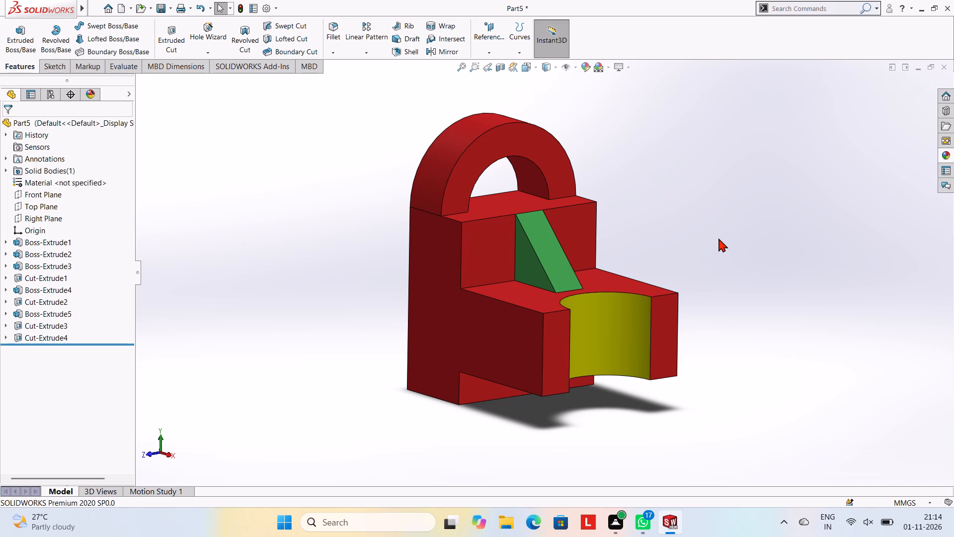
Save the part in the Documents folder as a SOLIDWORKS Part named E BLOCK.
key("ctrl+s")
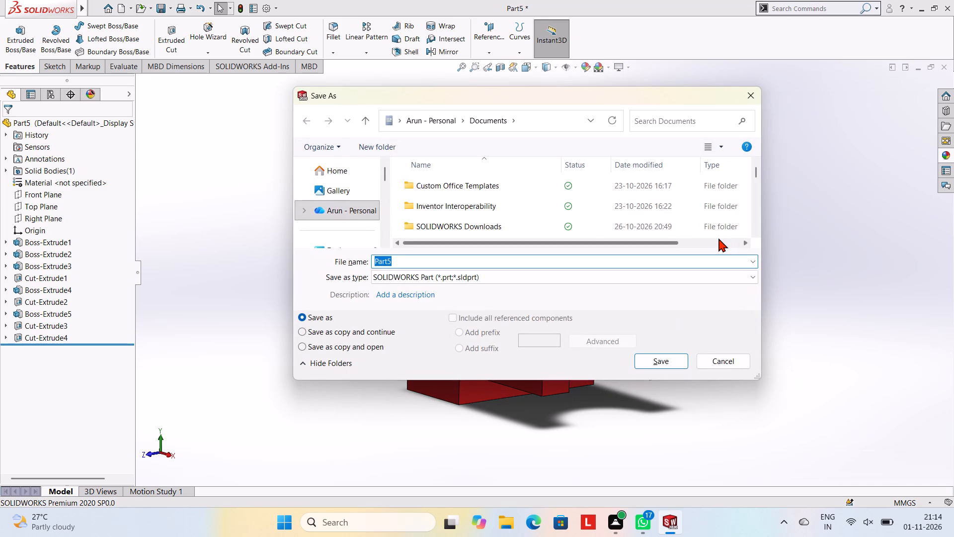
type("E")
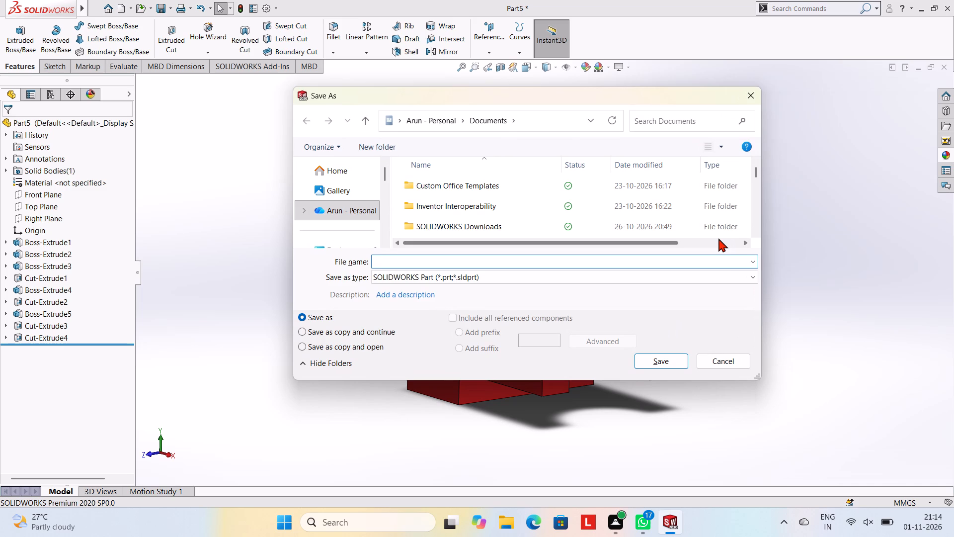
key("space")
type("BLOCK")
key("space")
left_click(667, 357)
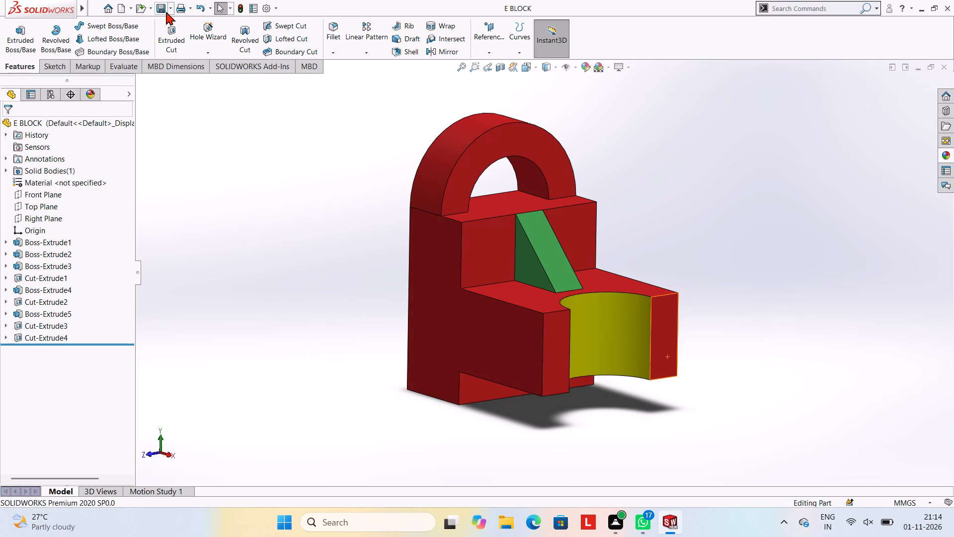
Save a copy of the part as an Adobe Portable Document Format (PDF) file named E BLOCK in Documents.
left_click(169, 10)
left_click(170, 35)
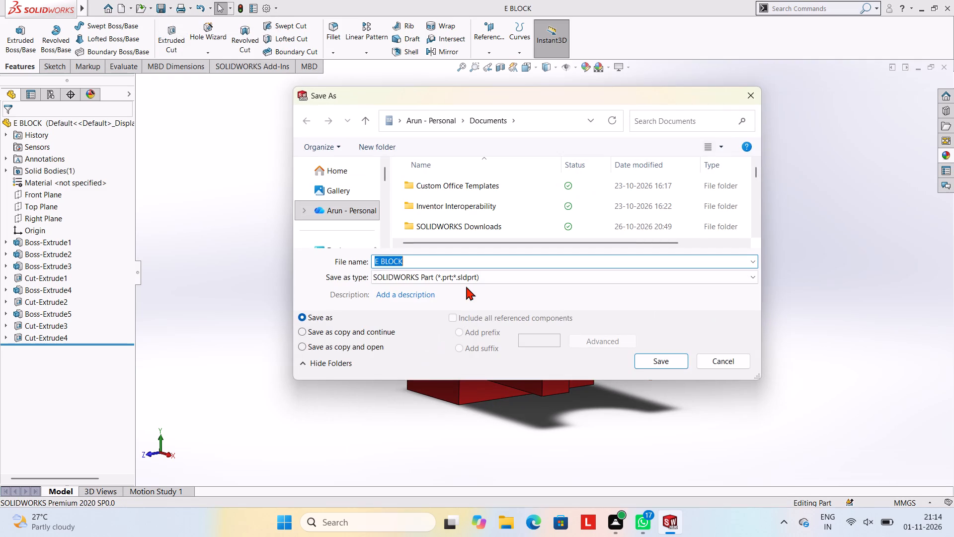
left_click(469, 277)
left_click(463, 78)
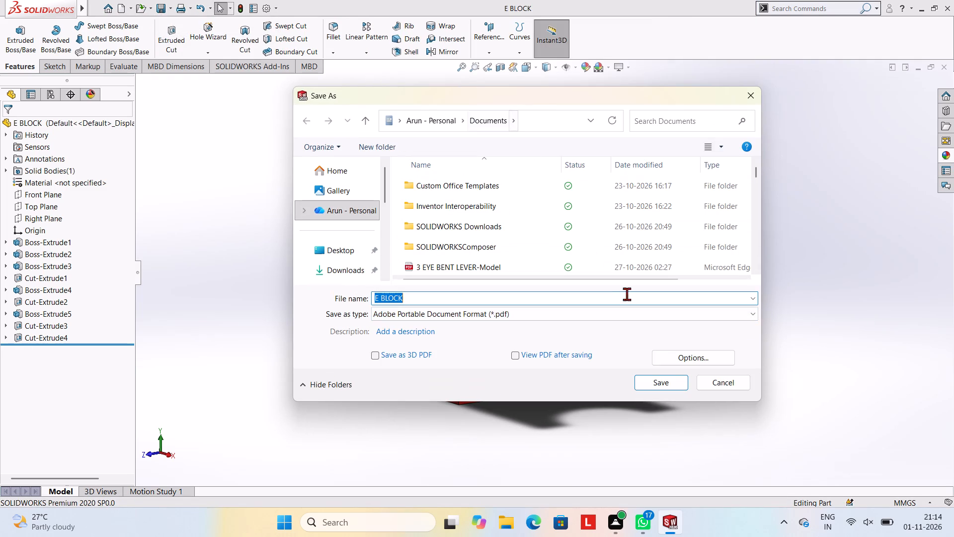
left_click(670, 380)
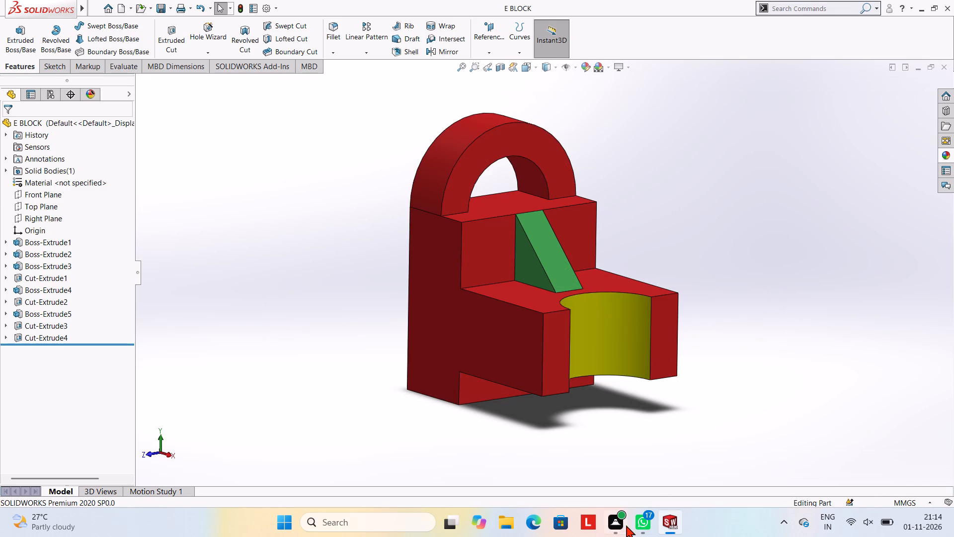